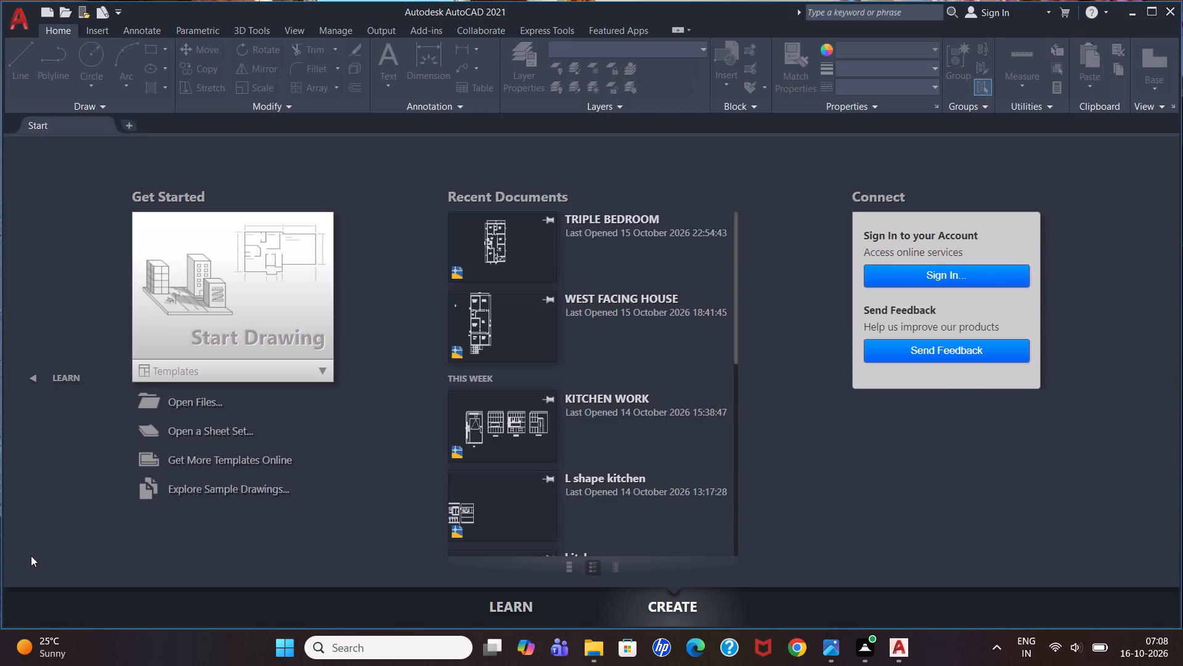
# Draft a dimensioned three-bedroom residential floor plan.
# Open the recent drawing TRIPLE BEDROOM.
pyautogui.click(519, 253)
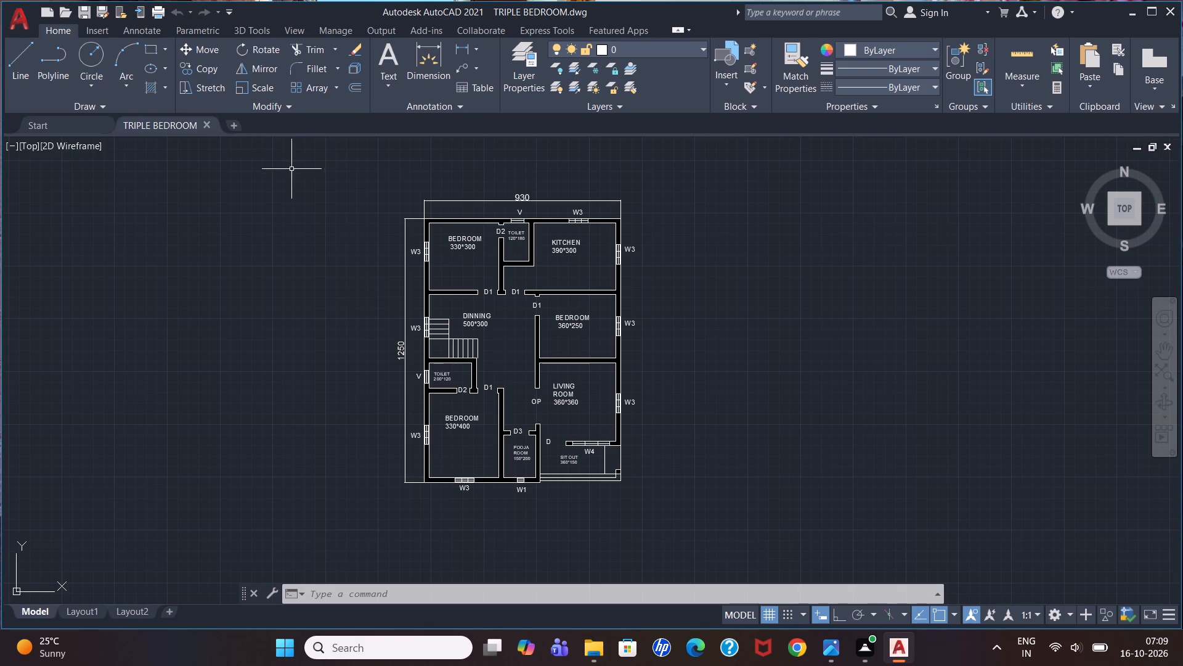
# Start a new blank drawing alongside the open house plan.
pyautogui.click(236, 124)
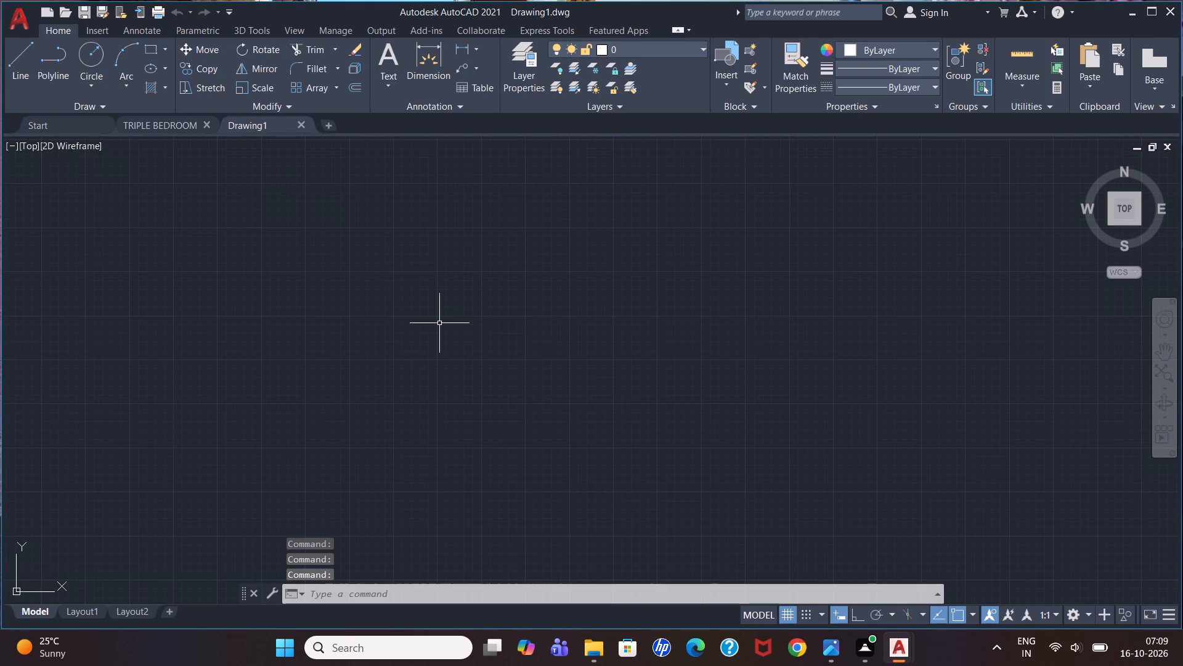
# Configure the drawing units to Engineering length with 0'-0.00" precision and an insertion scale in inches.
pyautogui.write('un')
pyautogui.press('Return')
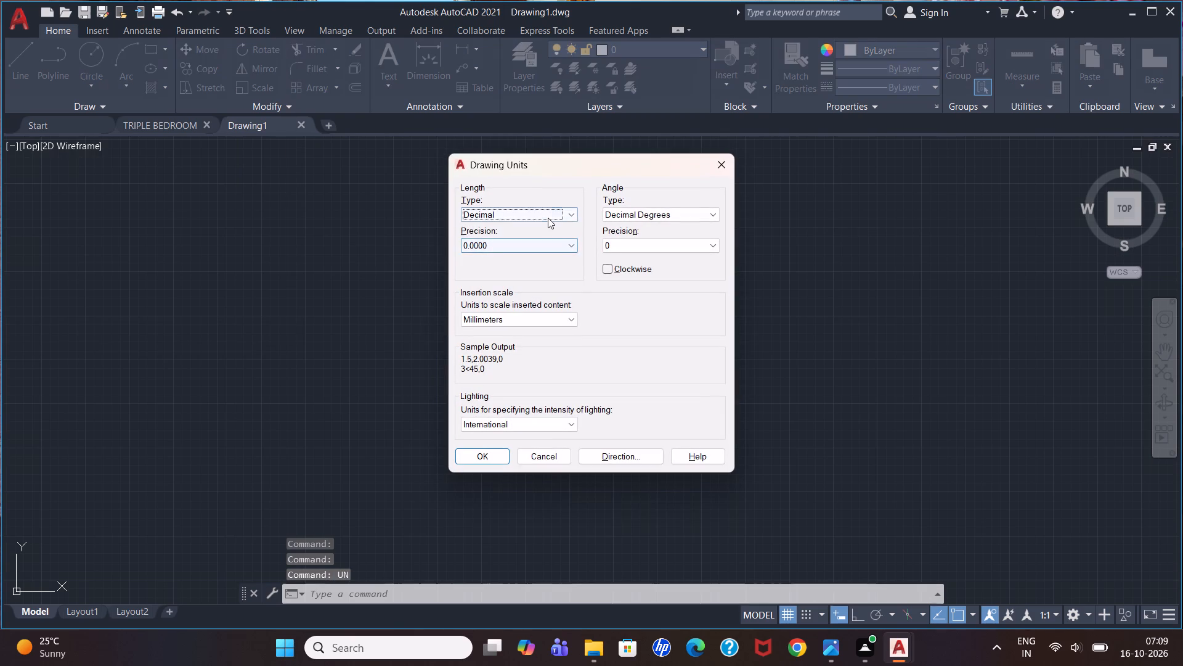
pyautogui.click(571, 213)
pyautogui.click(540, 248)
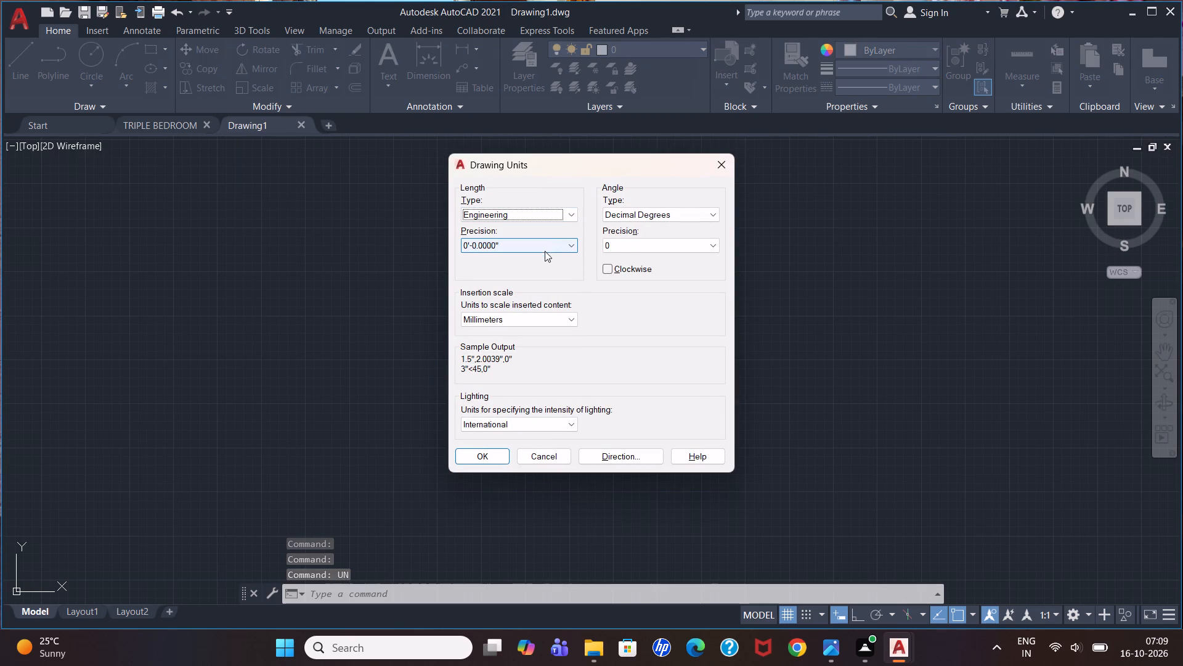
pyautogui.click(567, 247)
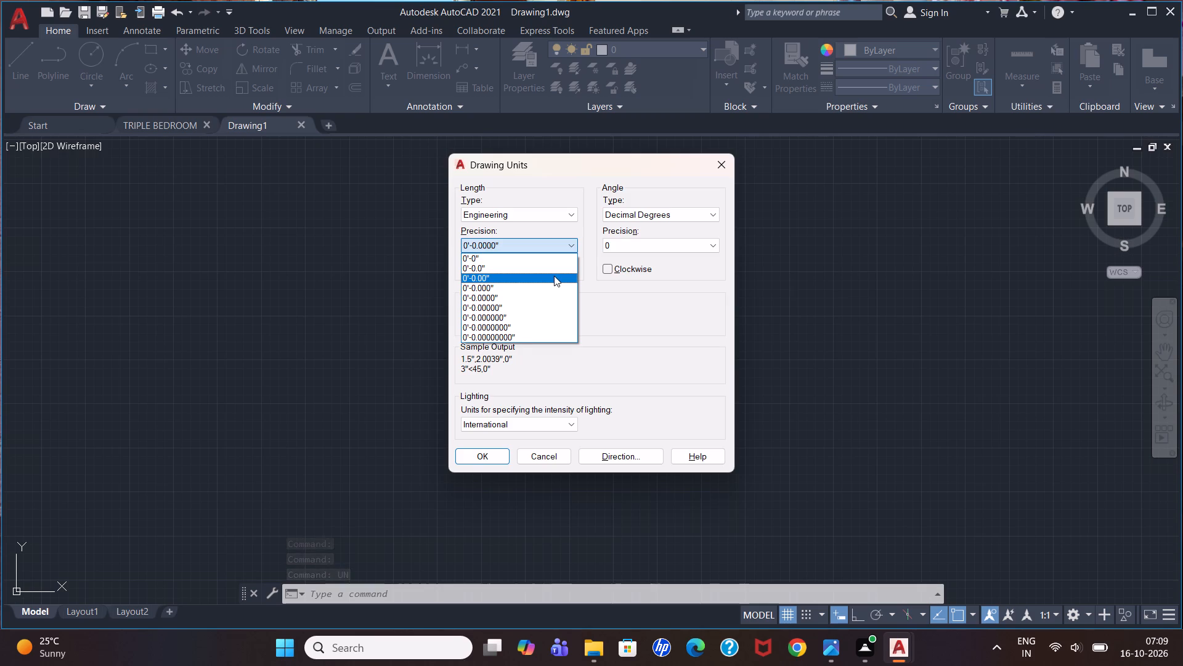
pyautogui.click(554, 276)
pyautogui.click(534, 316)
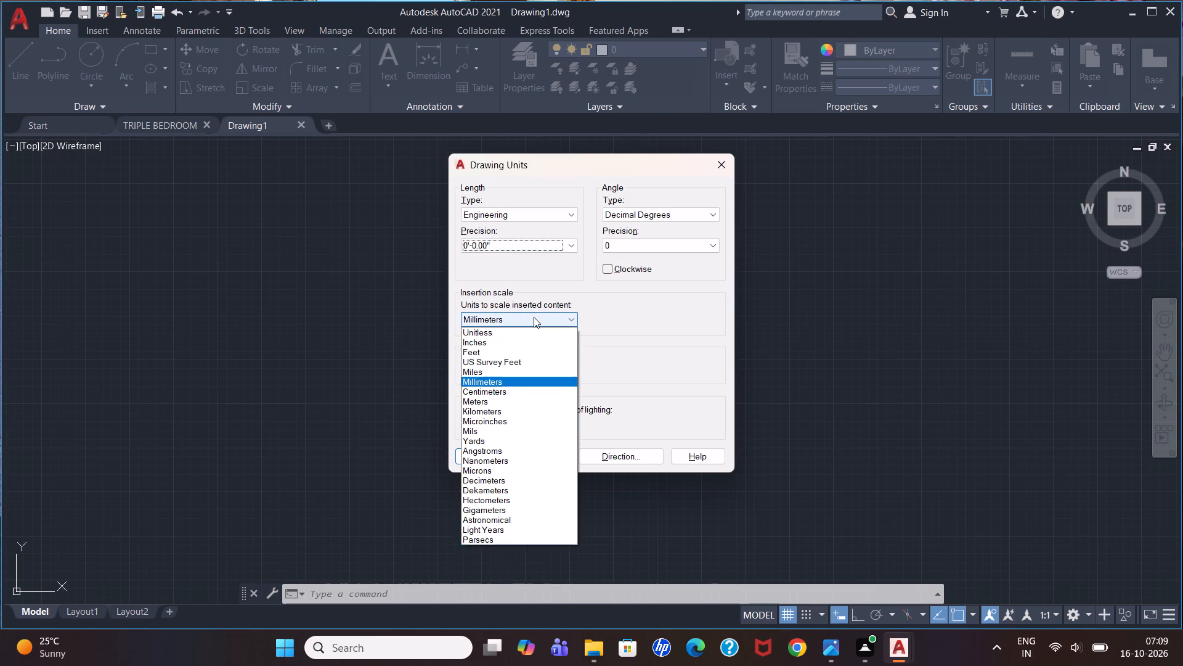
pyautogui.click(518, 344)
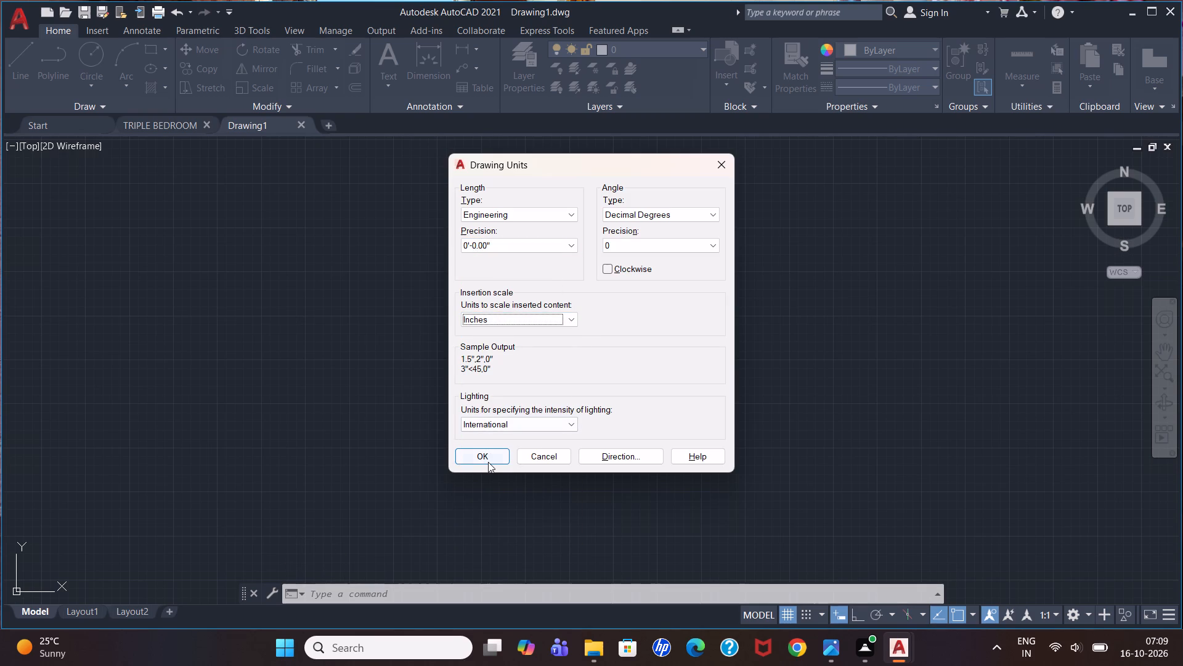
pyautogui.click(488, 462)
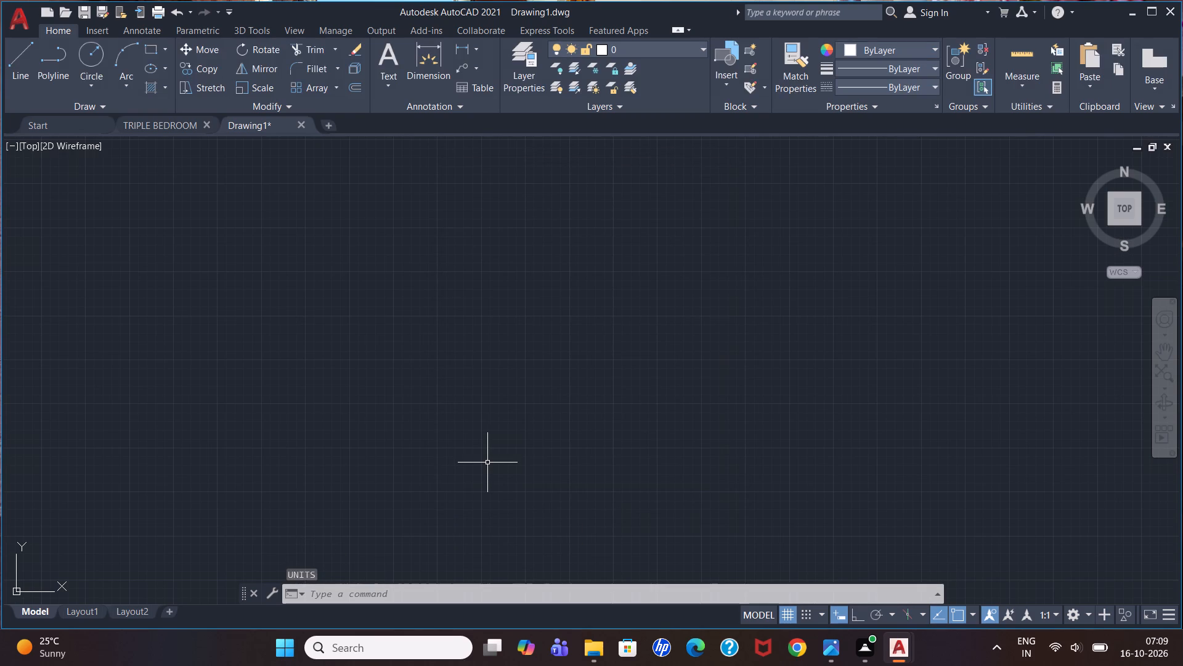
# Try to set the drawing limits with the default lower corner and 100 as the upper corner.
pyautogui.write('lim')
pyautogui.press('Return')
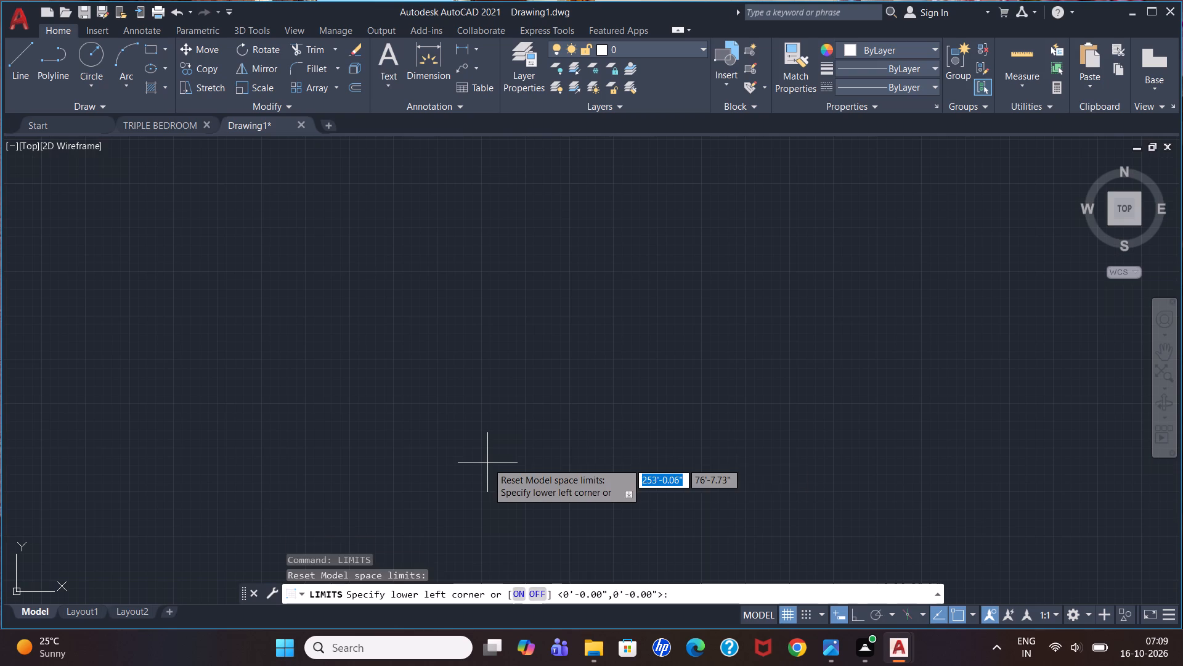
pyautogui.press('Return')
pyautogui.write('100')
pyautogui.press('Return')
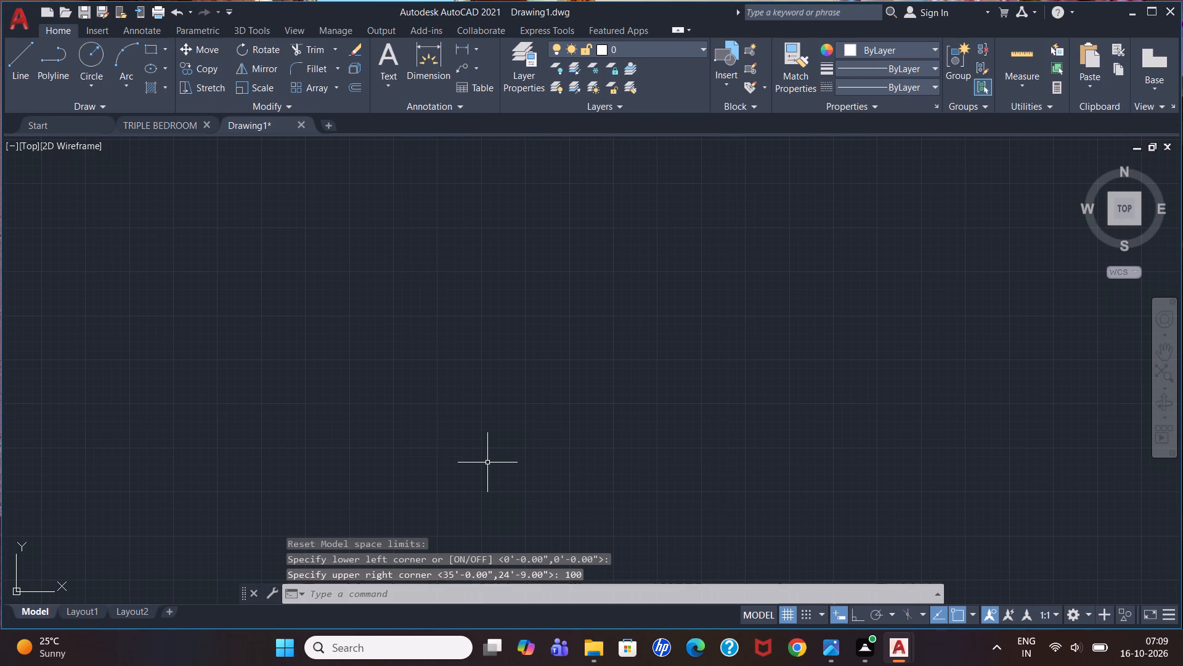
# Set the drawing limits from the default lower corner to an upper corner of 100,100, and run Zoom All.
pyautogui.write('lim')
pyautogui.press('Return')
pyautogui.press('Return')
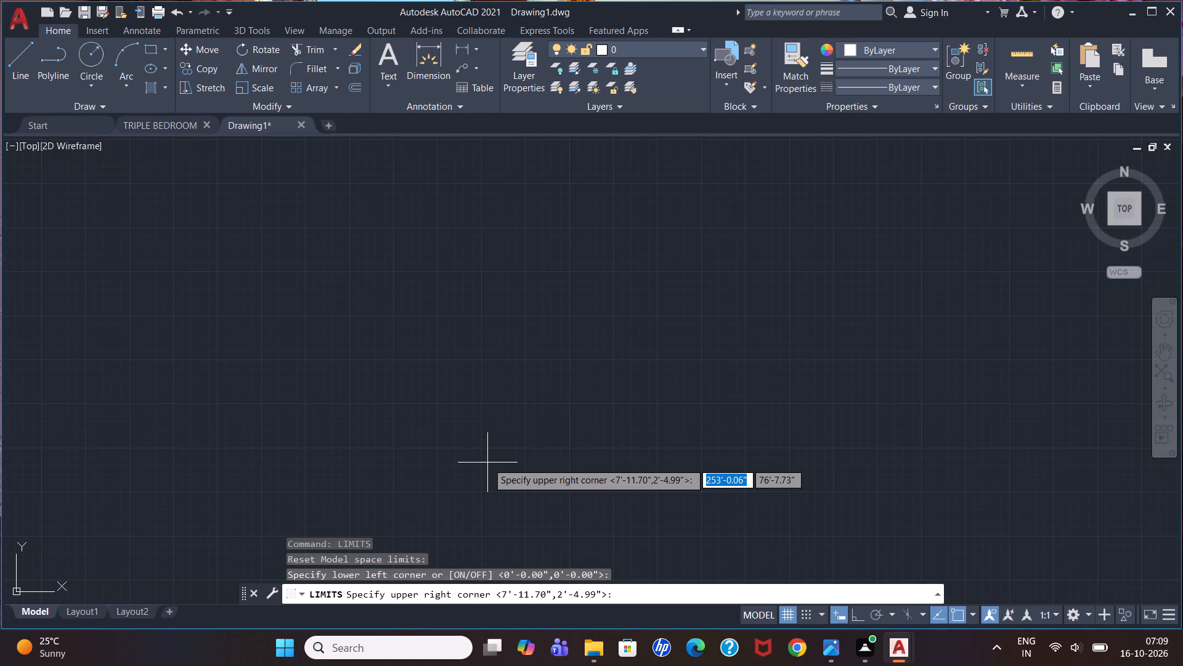
pyautogui.write('100')
pyautogui.write(',100')
pyautogui.press('Return')
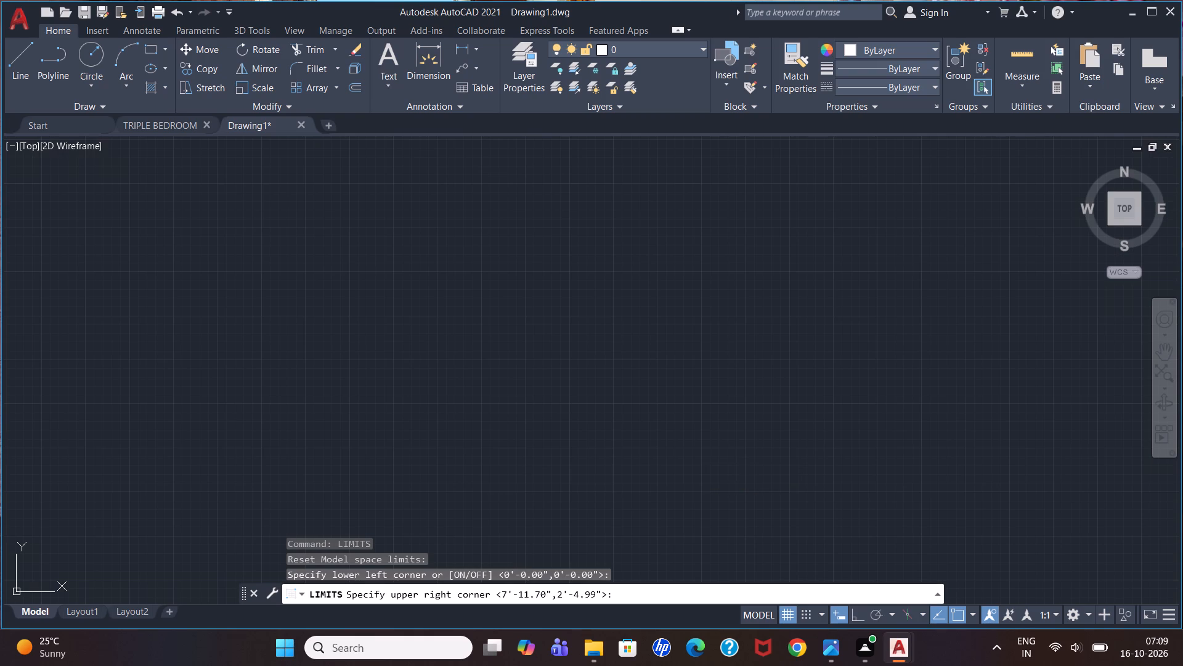
pyautogui.press('z')
pyautogui.press('Return')
pyautogui.press('a')
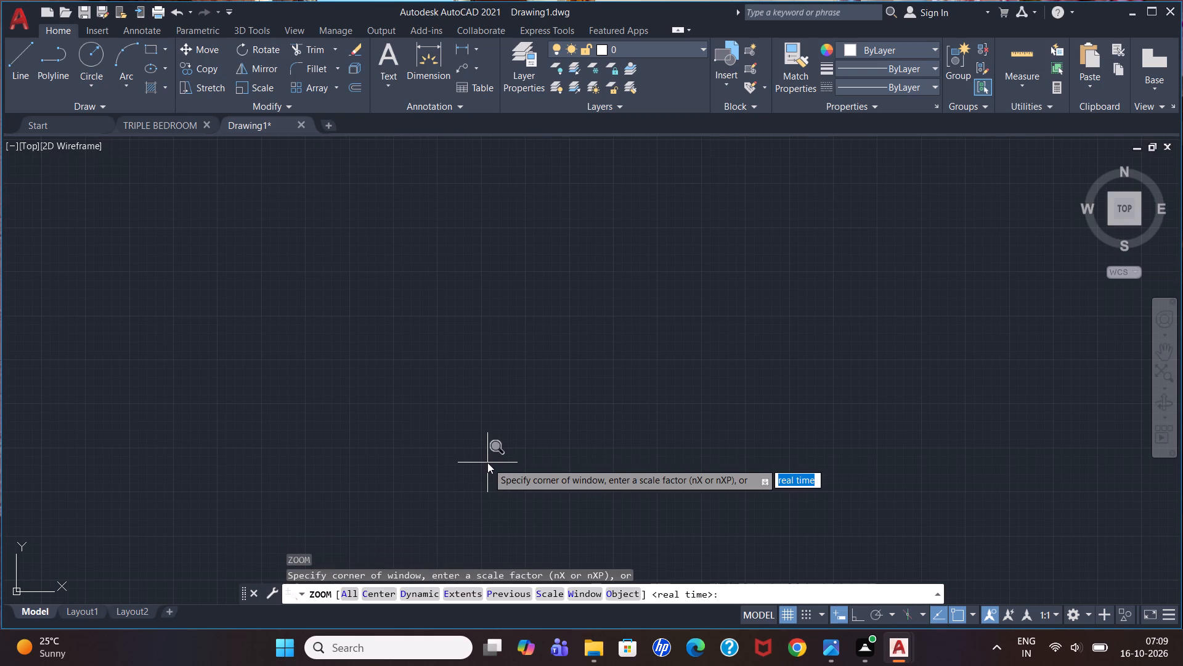
pyautogui.press('Return')
# Start a line from a free point, try a 25' first segment without Ortho, and undo that segment.
pyautogui.scroll(-2, 476, 358)
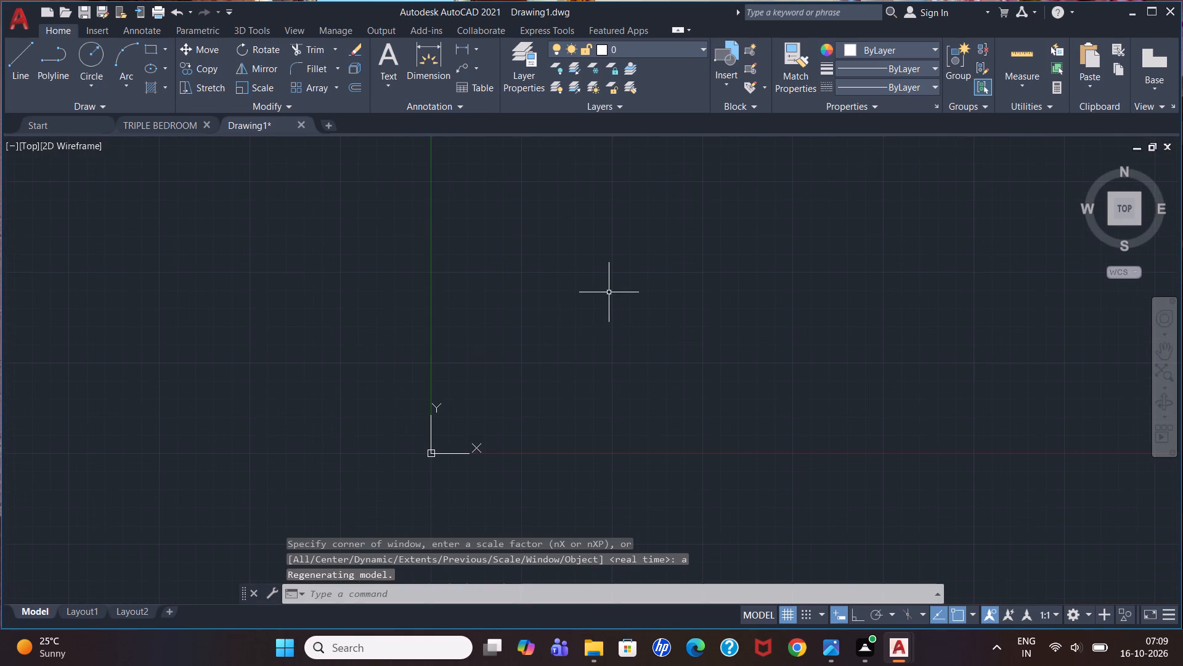
pyautogui.scroll(2, 681, 215)
pyautogui.scroll(-4, 681, 215)
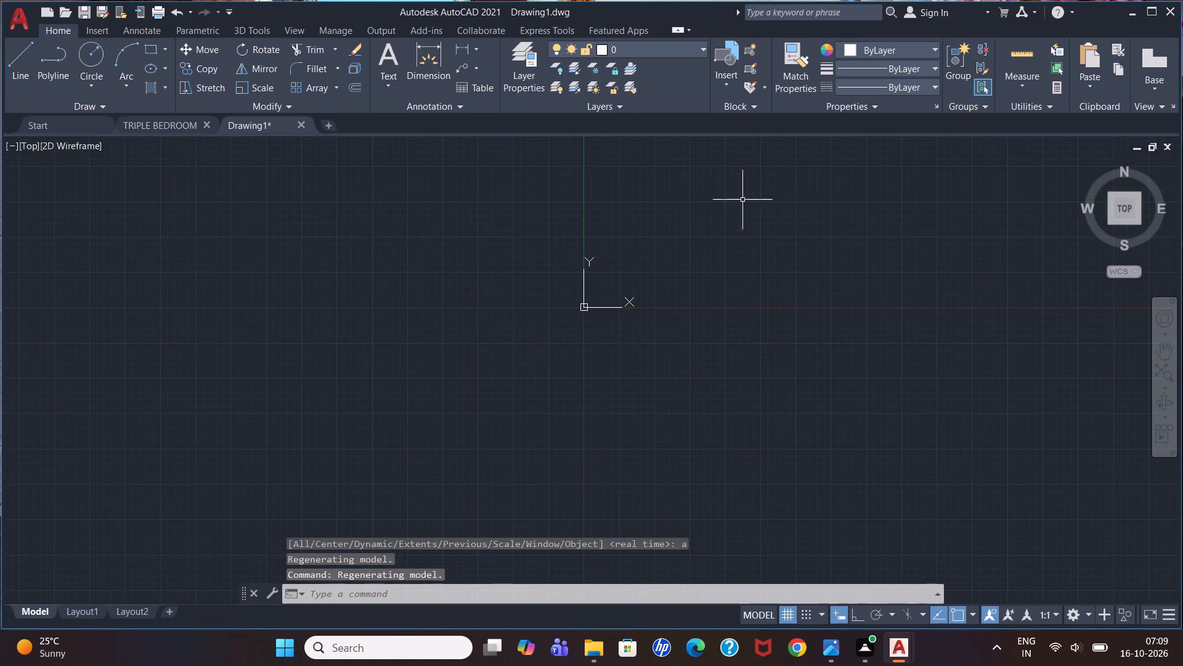
pyautogui.scroll(5, 757, 191)
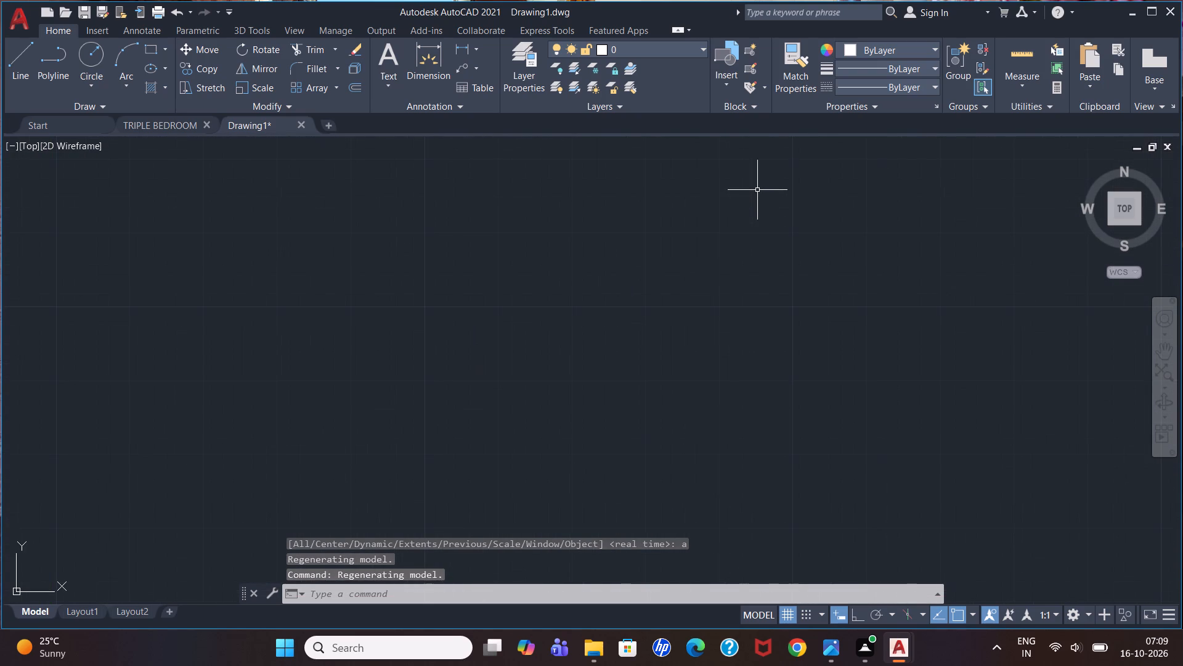
pyautogui.press('l')
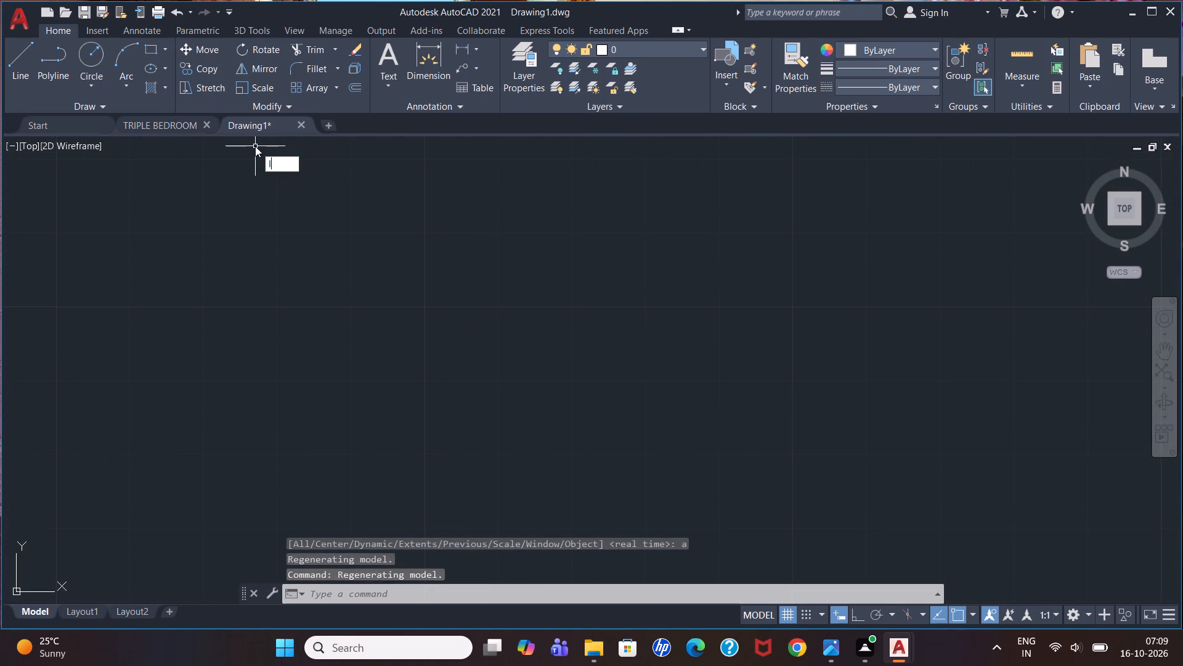
pyautogui.press('Return')
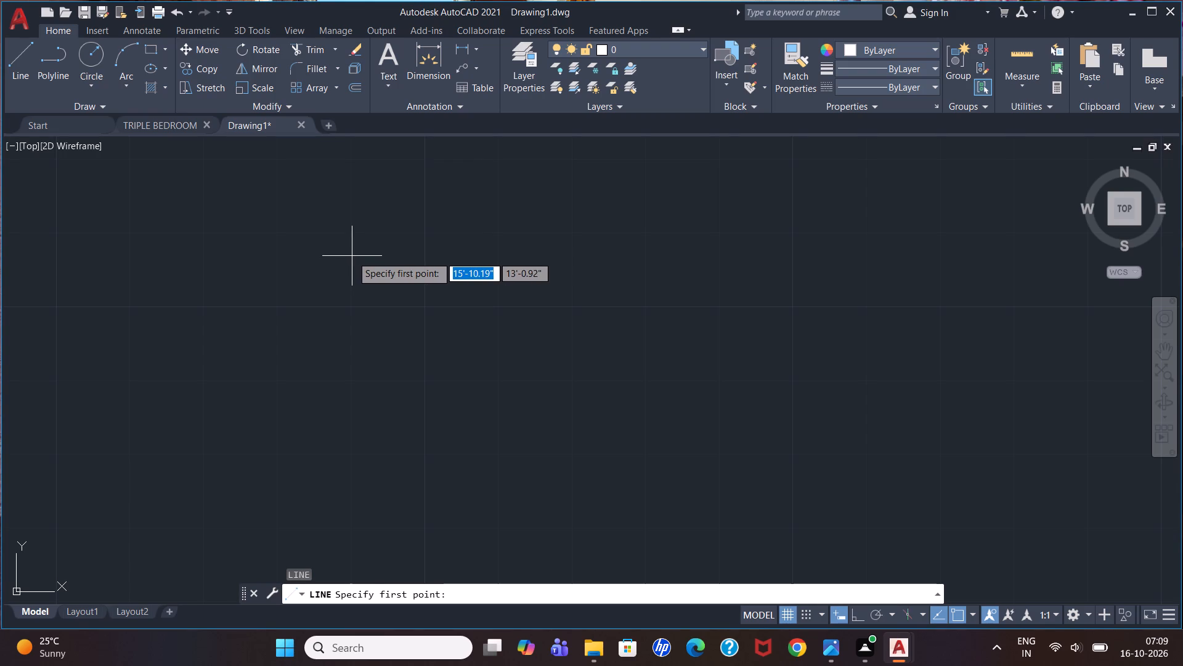
pyautogui.click(369, 208)
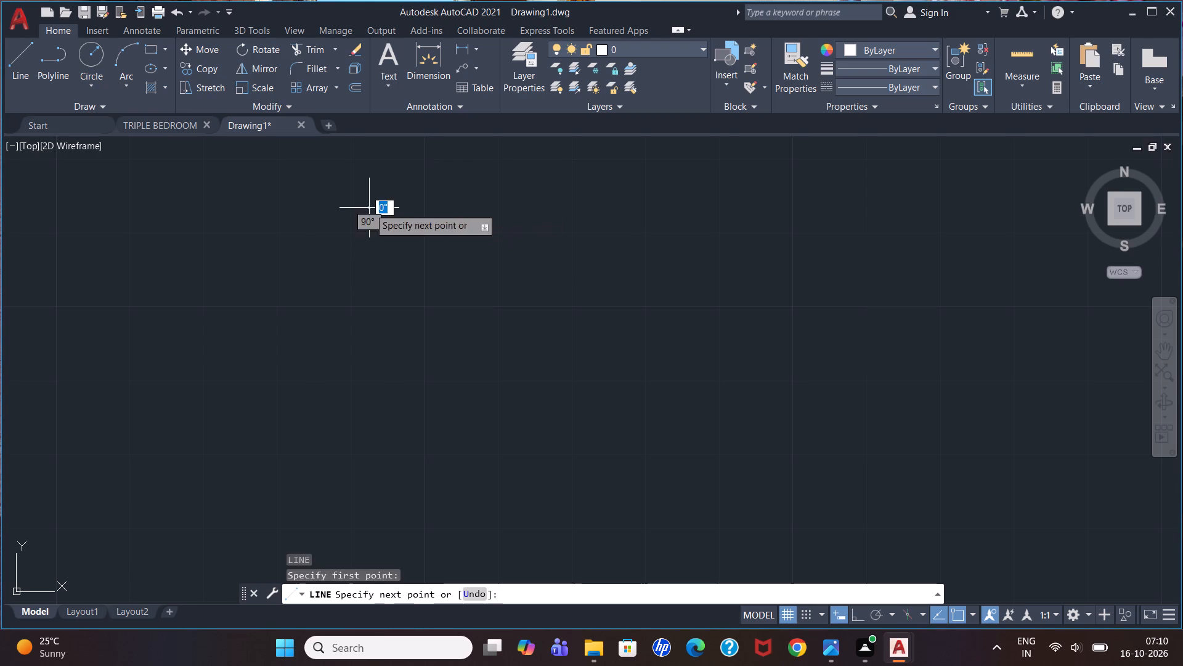
pyautogui.write("25'")
pyautogui.press('Return')
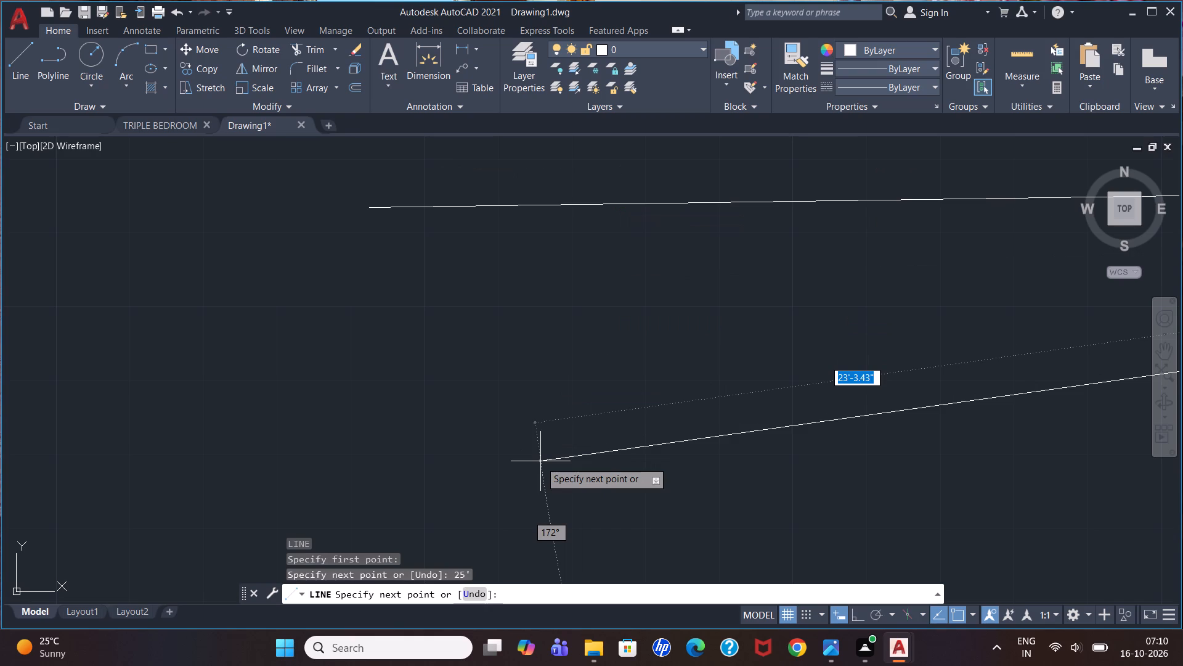
pyautogui.hotkey('ctrl', 'z')
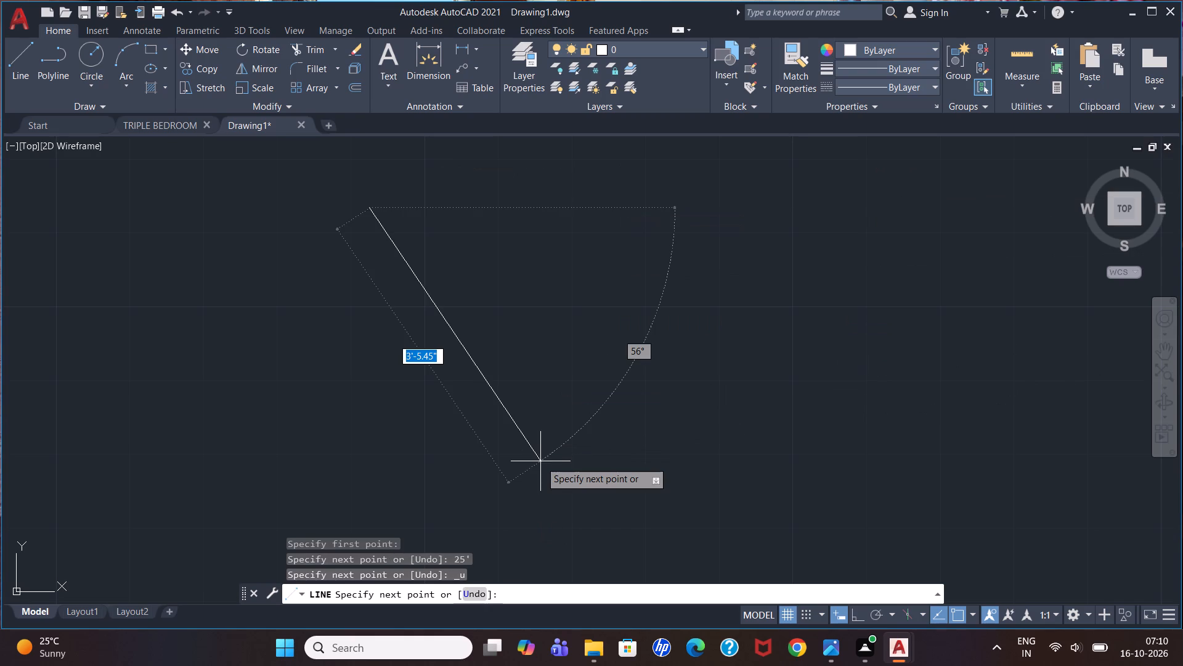
# With Ortho turned on, draw a 25' horizontal segment from the start point and a 36' segment upward from its end.
pyautogui.click(858, 609)
pyautogui.write("25'")
pyautogui.press('Return')
pyautogui.scroll(-2, 882, 467)
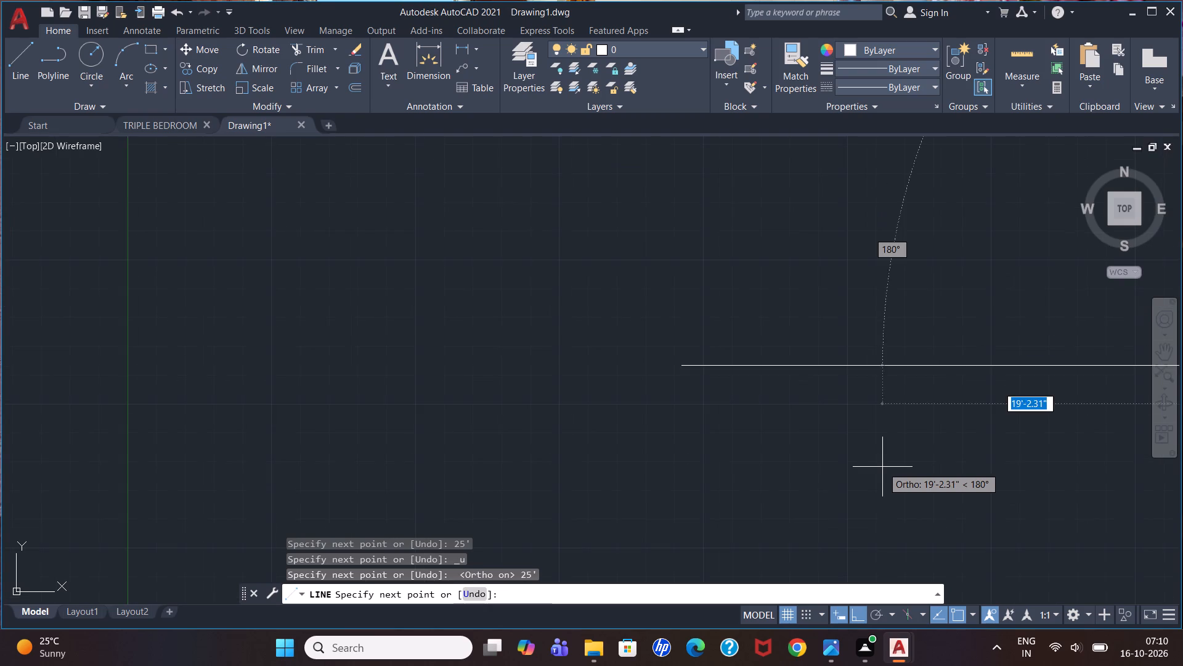
pyautogui.scroll(-2, 882, 467)
pyautogui.scroll(-3, 809, 425)
pyautogui.scroll(3, 1015, 424)
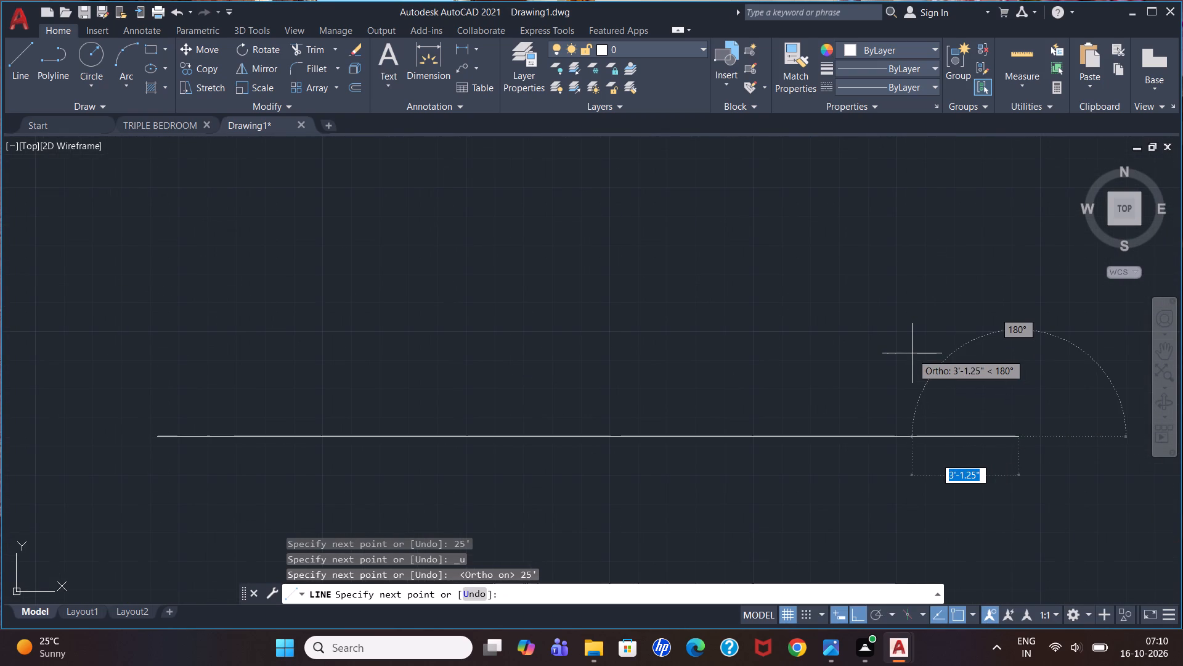
pyautogui.write("36'")
pyautogui.press('Return')
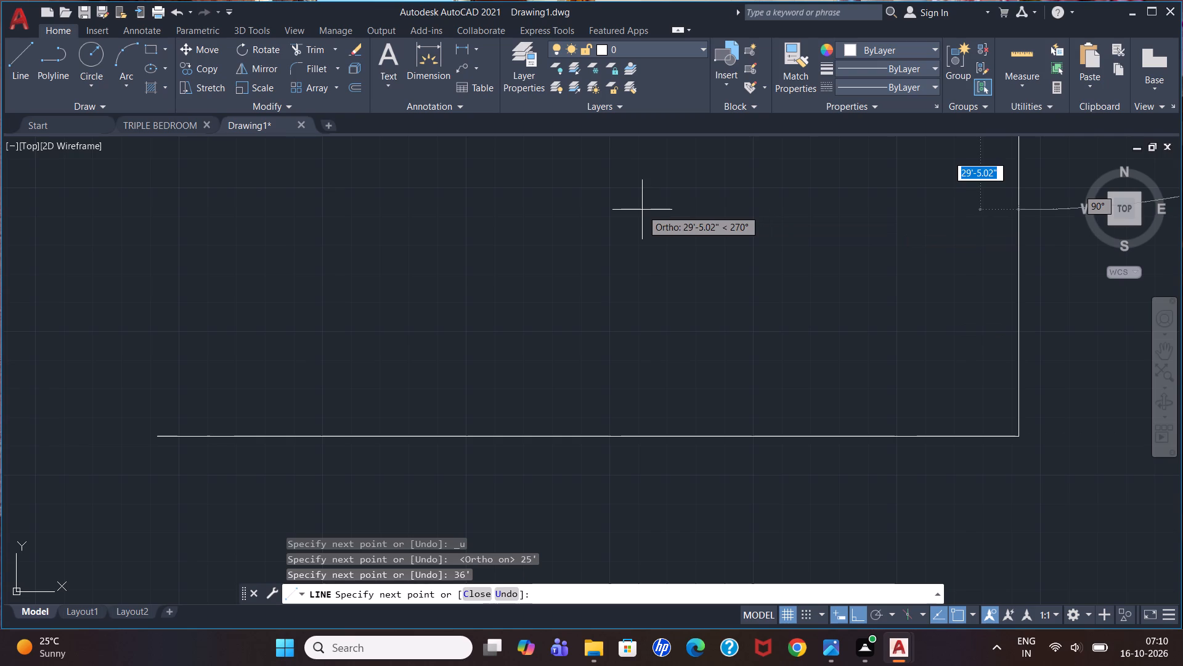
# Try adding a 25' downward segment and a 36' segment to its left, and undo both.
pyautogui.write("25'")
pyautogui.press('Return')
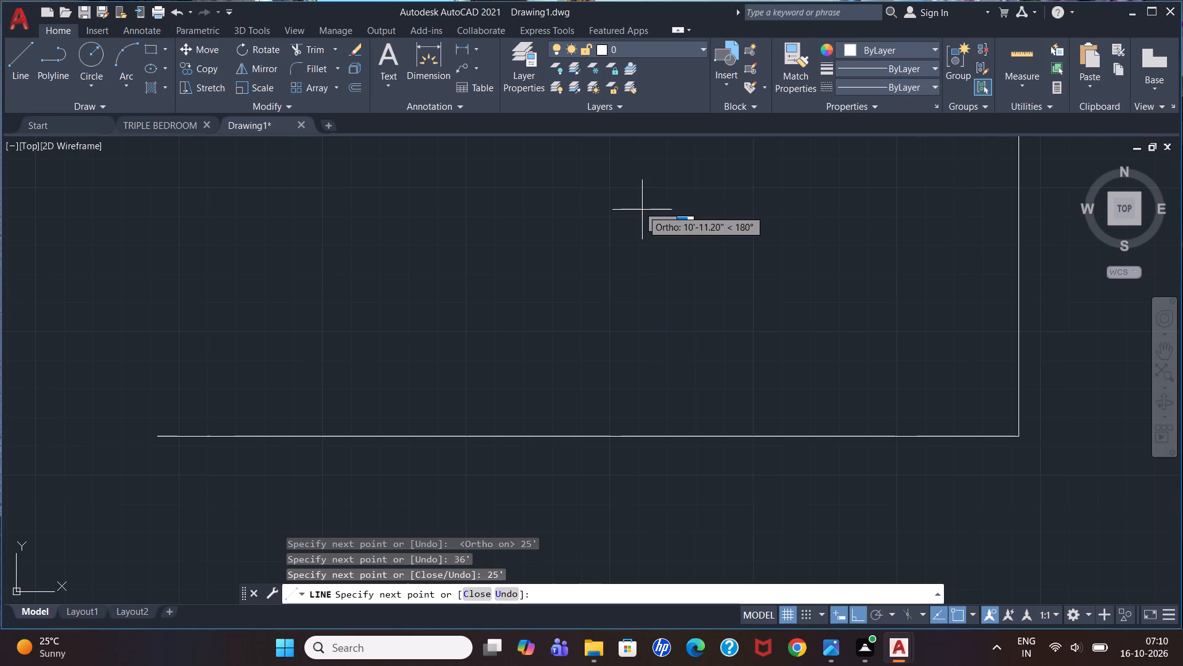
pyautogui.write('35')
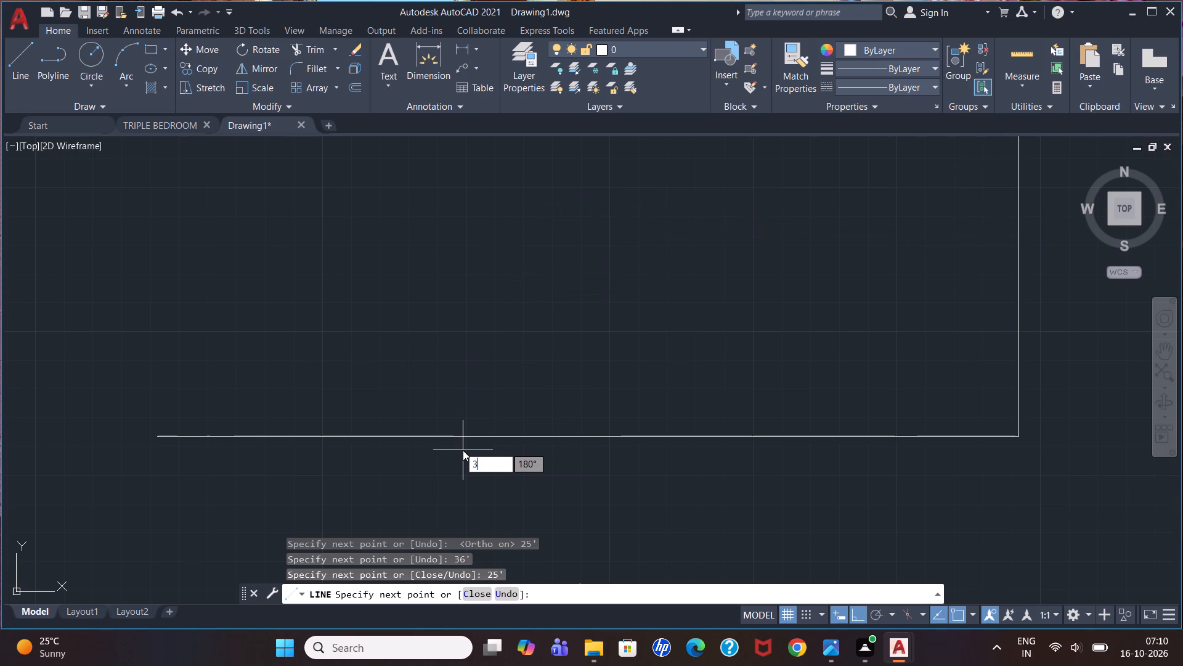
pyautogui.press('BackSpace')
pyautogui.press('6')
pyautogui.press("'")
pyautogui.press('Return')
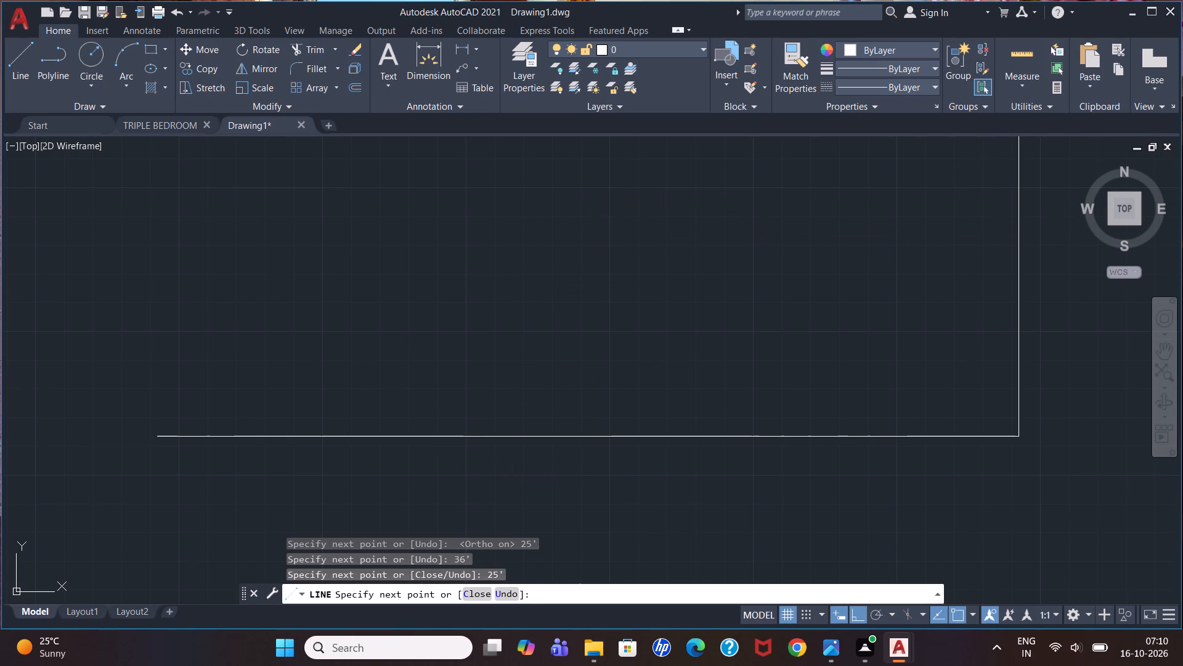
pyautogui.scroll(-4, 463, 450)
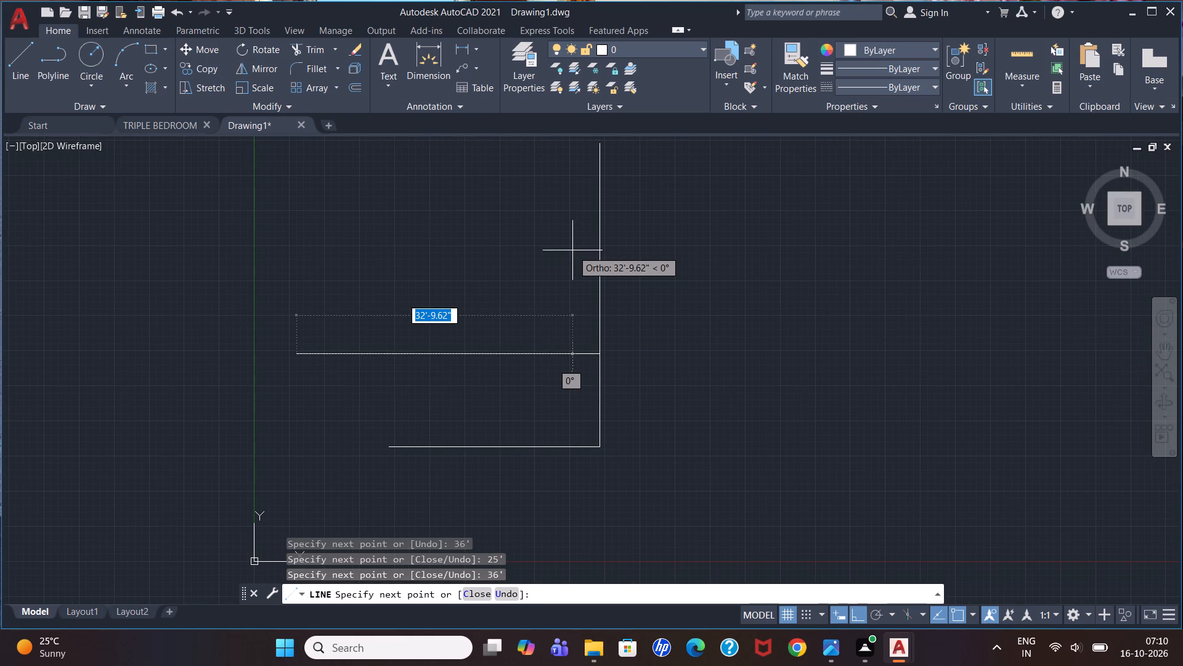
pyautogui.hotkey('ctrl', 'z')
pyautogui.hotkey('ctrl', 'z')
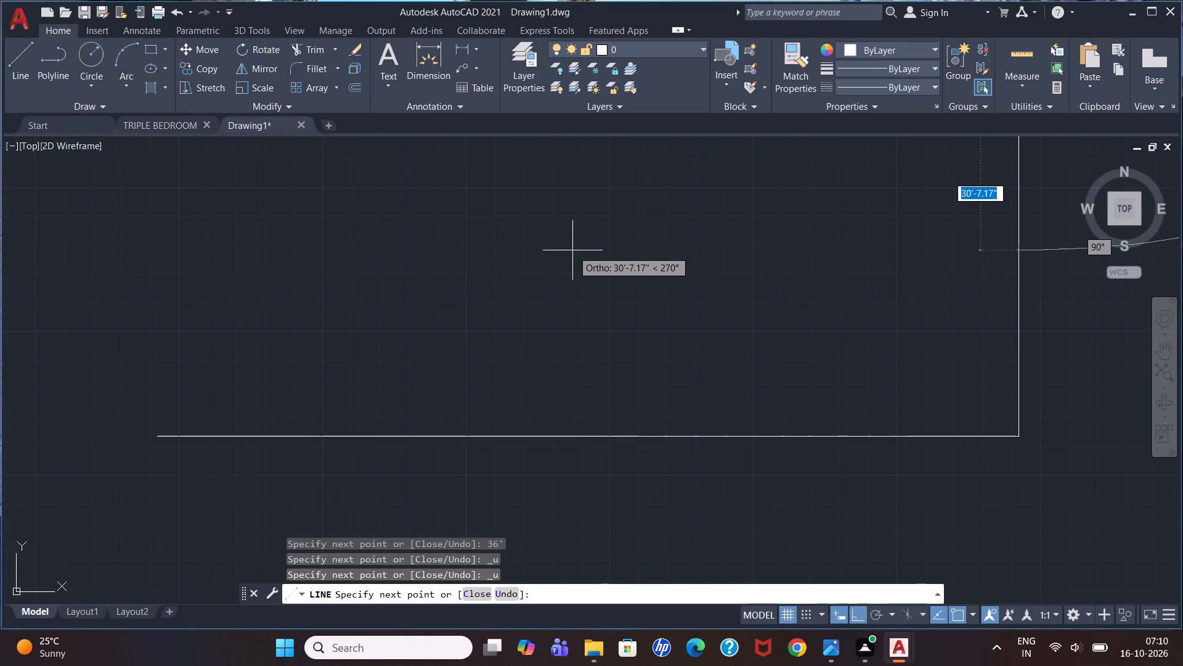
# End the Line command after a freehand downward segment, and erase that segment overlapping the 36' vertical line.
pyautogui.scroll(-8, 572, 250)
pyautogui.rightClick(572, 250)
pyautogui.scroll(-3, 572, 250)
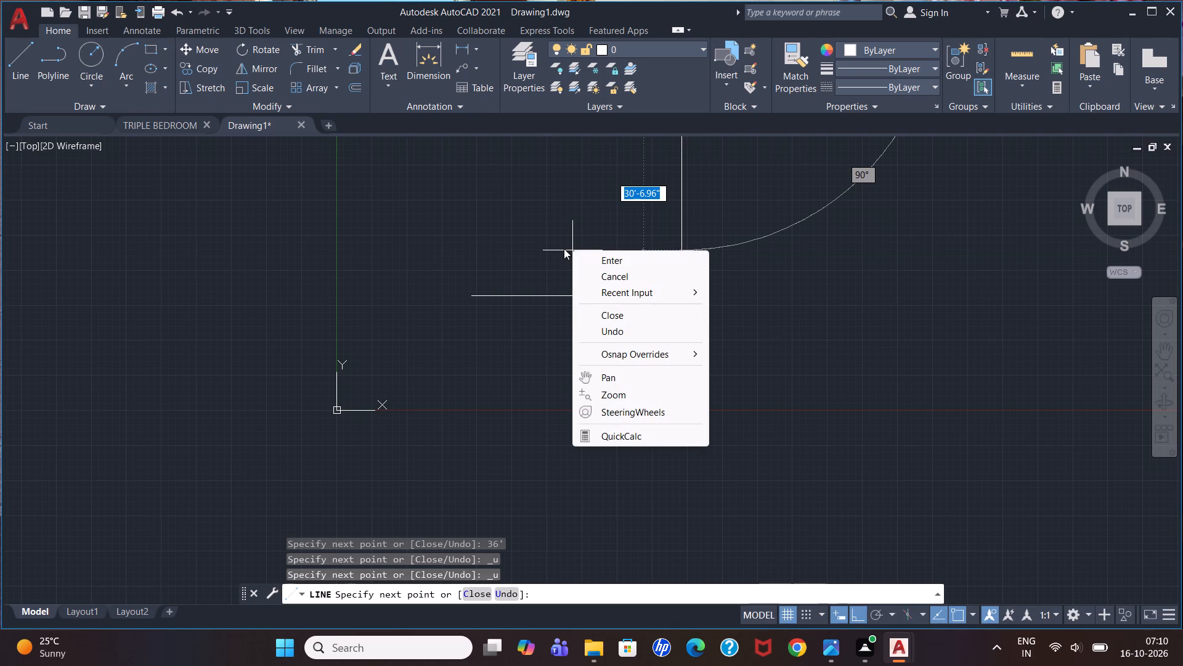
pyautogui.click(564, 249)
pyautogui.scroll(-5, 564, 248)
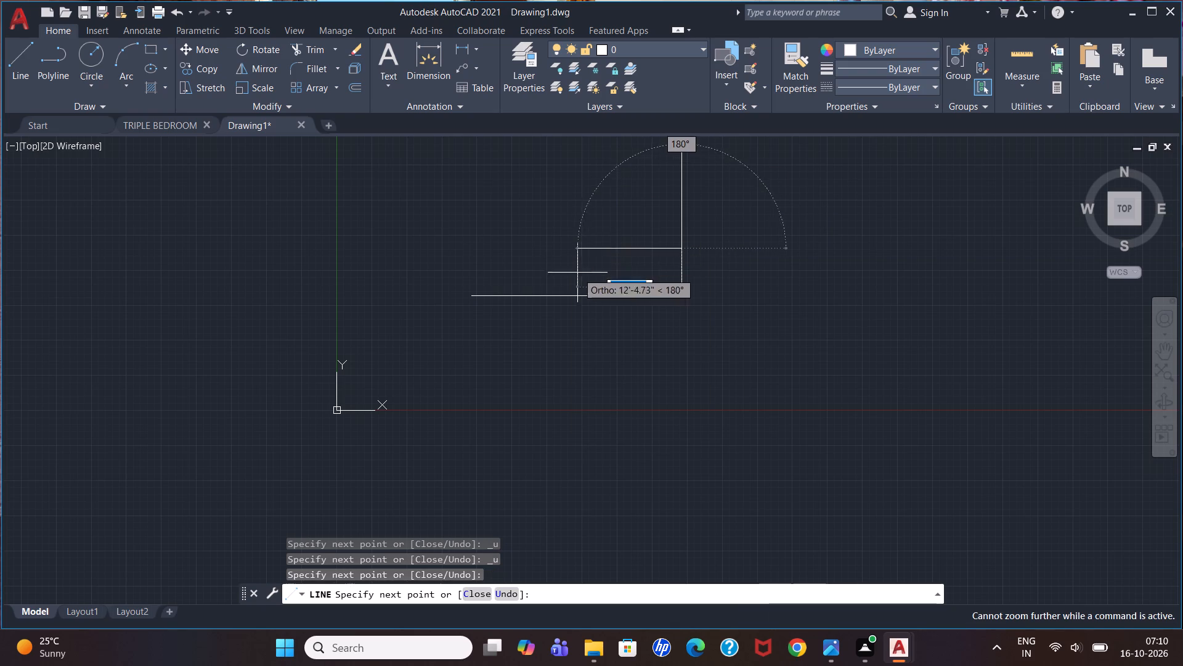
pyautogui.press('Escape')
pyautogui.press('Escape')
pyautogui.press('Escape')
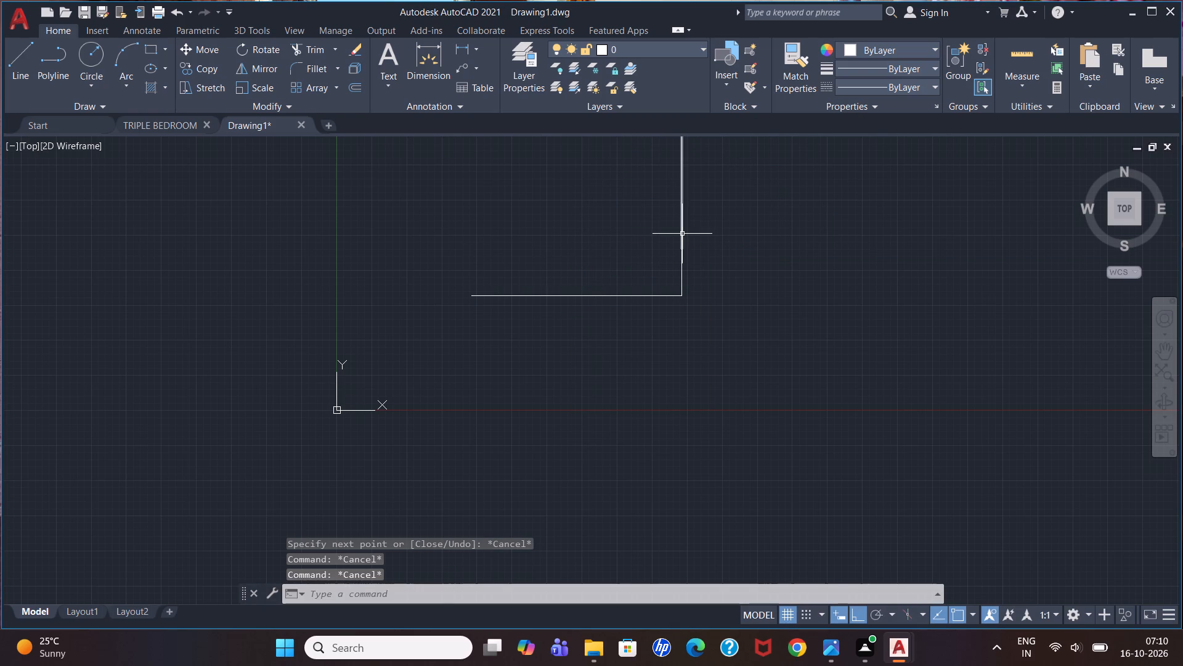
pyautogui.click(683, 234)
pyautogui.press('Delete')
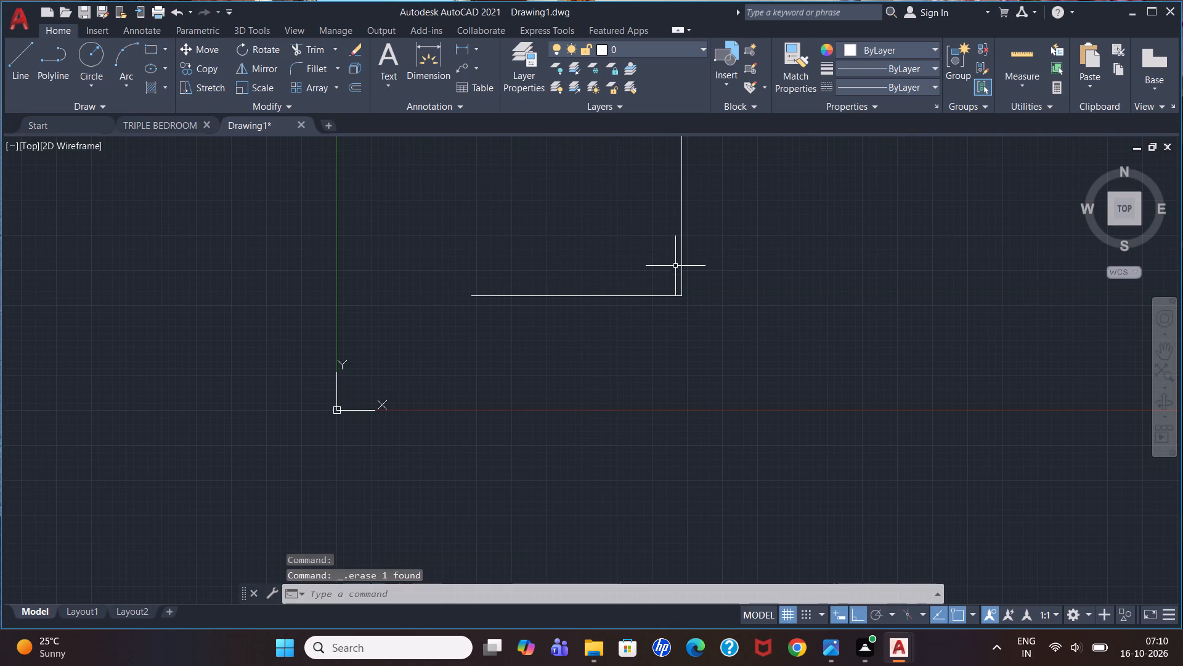
# Erase the 36' vertical line and the 25' horizontal line to clear the drawing.
pyautogui.click(681, 252)
pyautogui.press('Delete')
pyautogui.scroll(-2, 653, 270)
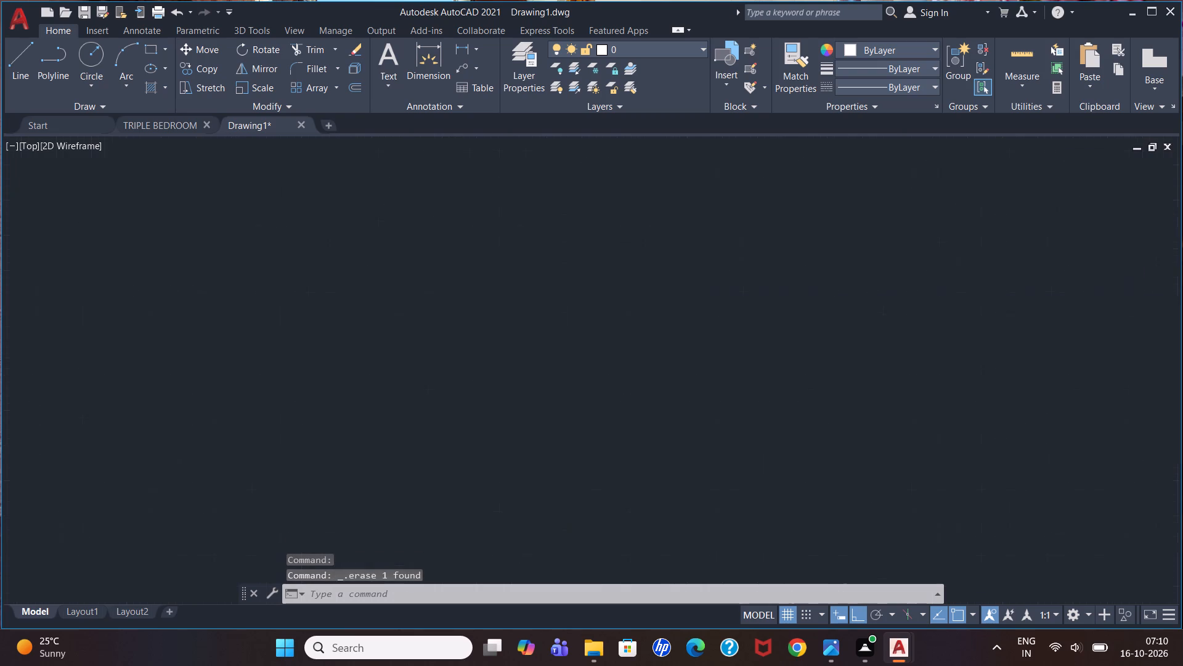
pyautogui.scroll(-3, 653, 270)
pyautogui.scroll(4, 665, 244)
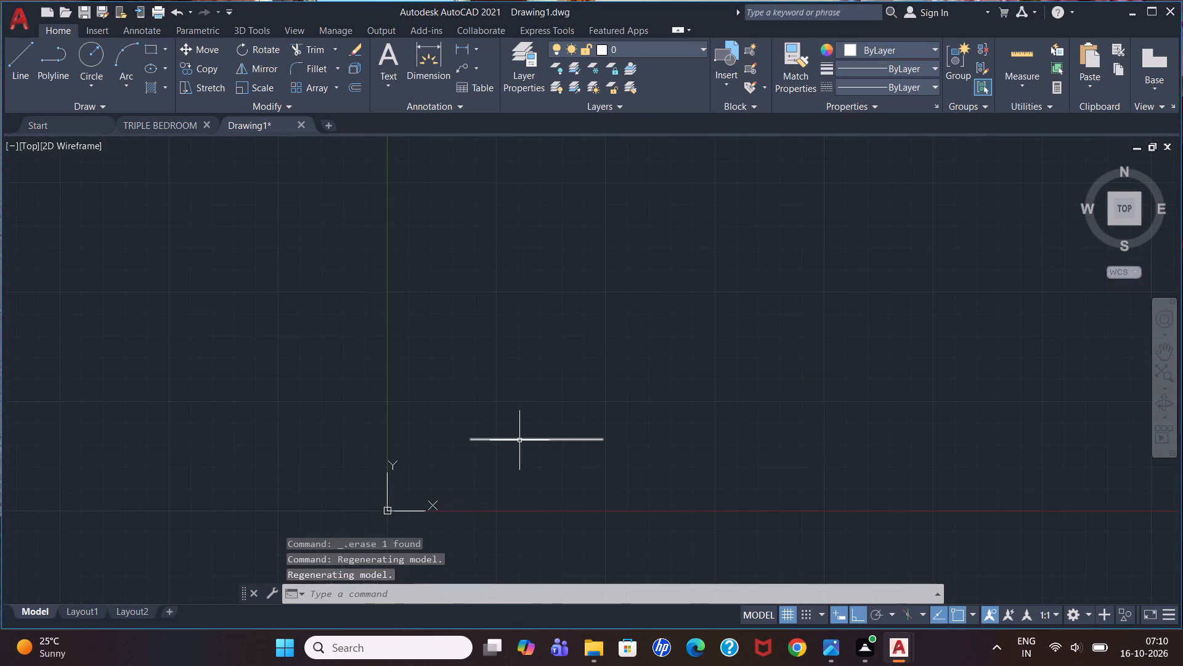
pyautogui.click(520, 440)
pyautogui.press('Delete')
pyautogui.scroll(-2, 527, 371)
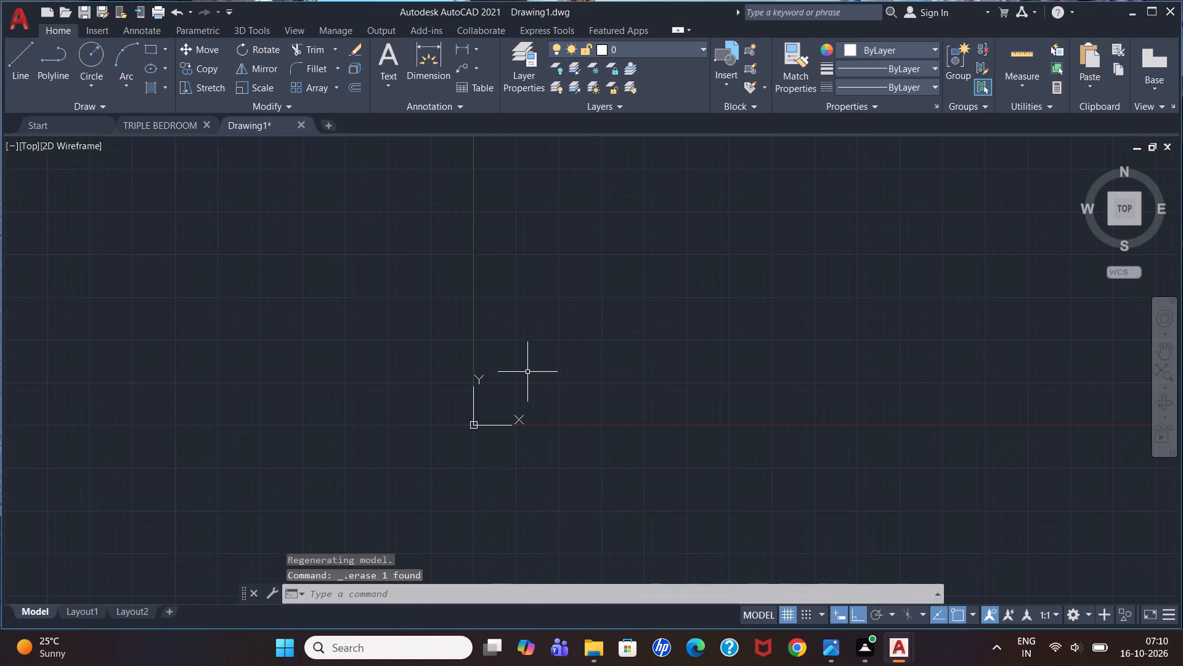
pyautogui.scroll(1, 732, 151)
pyautogui.scroll(-3, 665, 184)
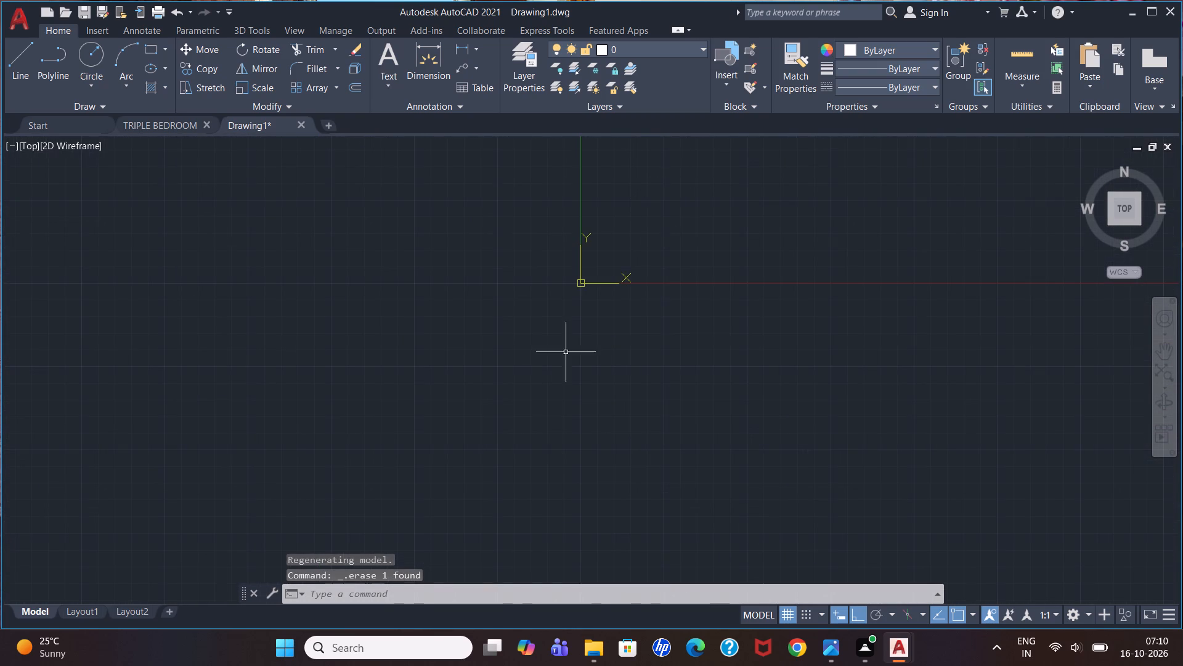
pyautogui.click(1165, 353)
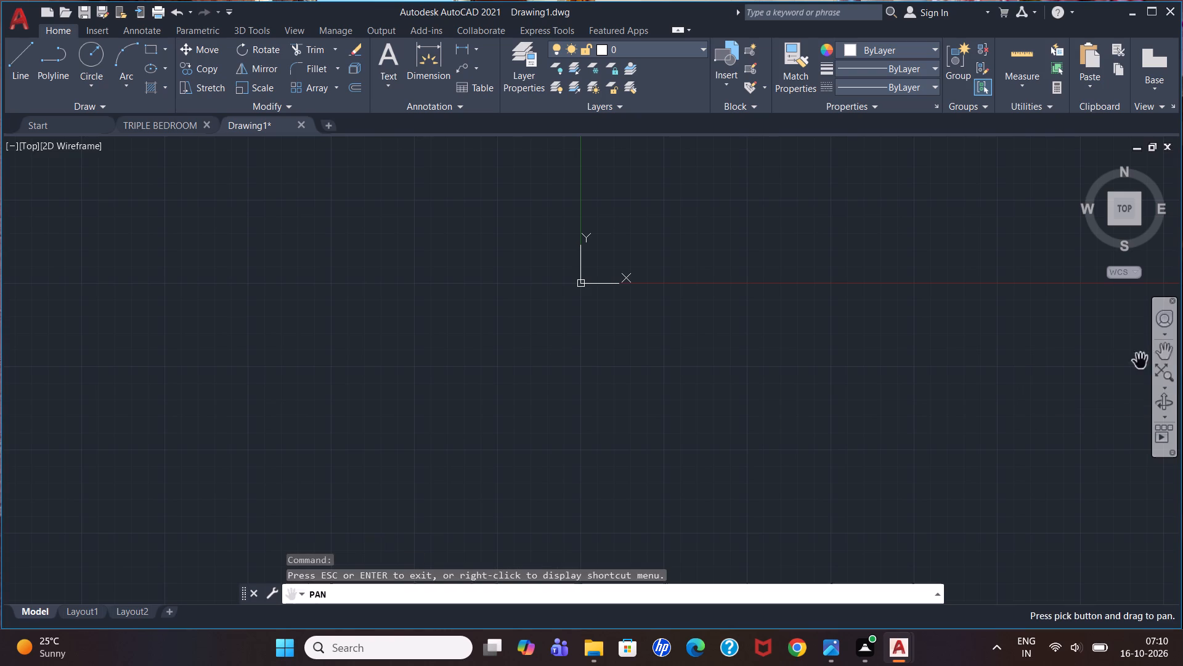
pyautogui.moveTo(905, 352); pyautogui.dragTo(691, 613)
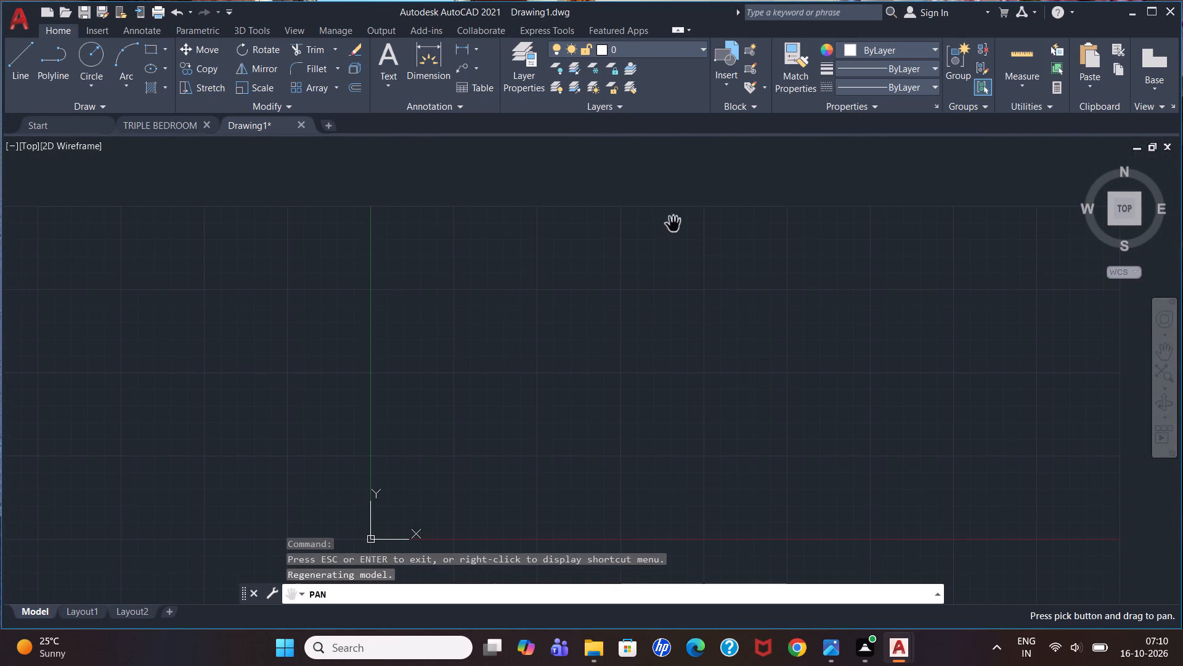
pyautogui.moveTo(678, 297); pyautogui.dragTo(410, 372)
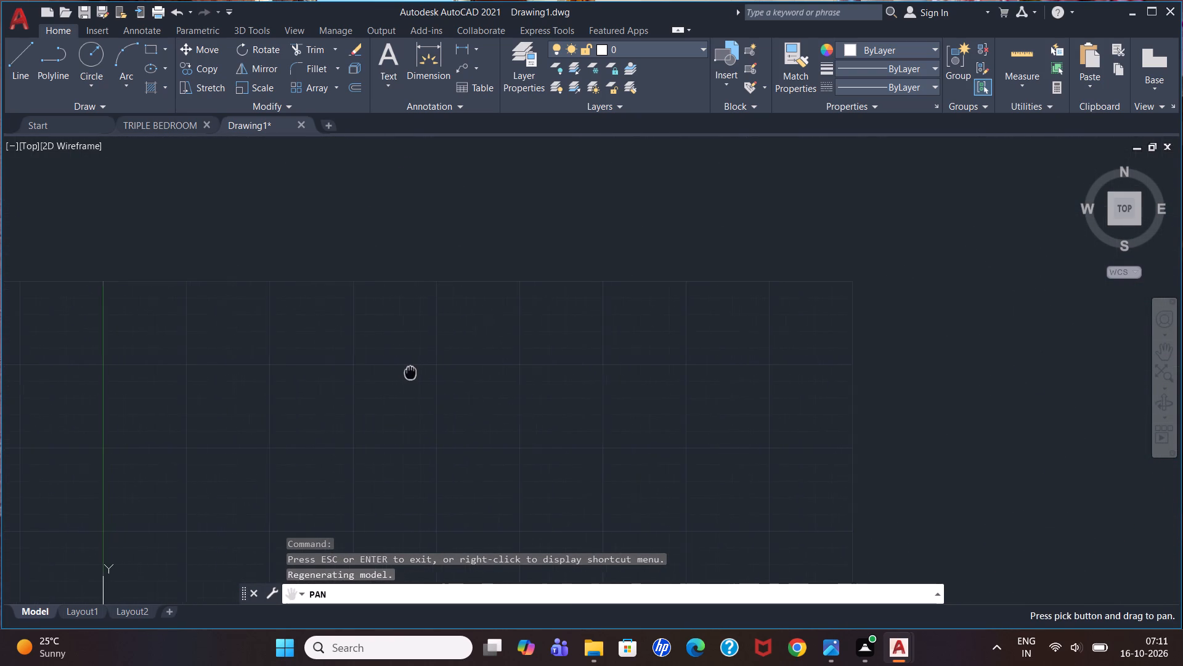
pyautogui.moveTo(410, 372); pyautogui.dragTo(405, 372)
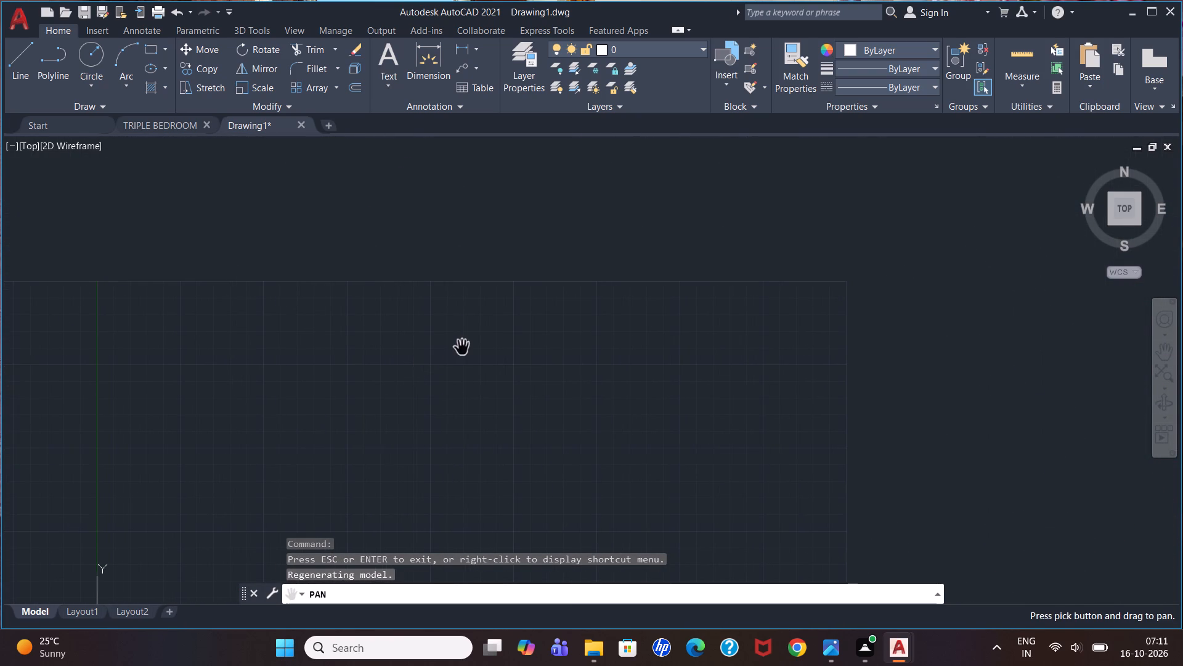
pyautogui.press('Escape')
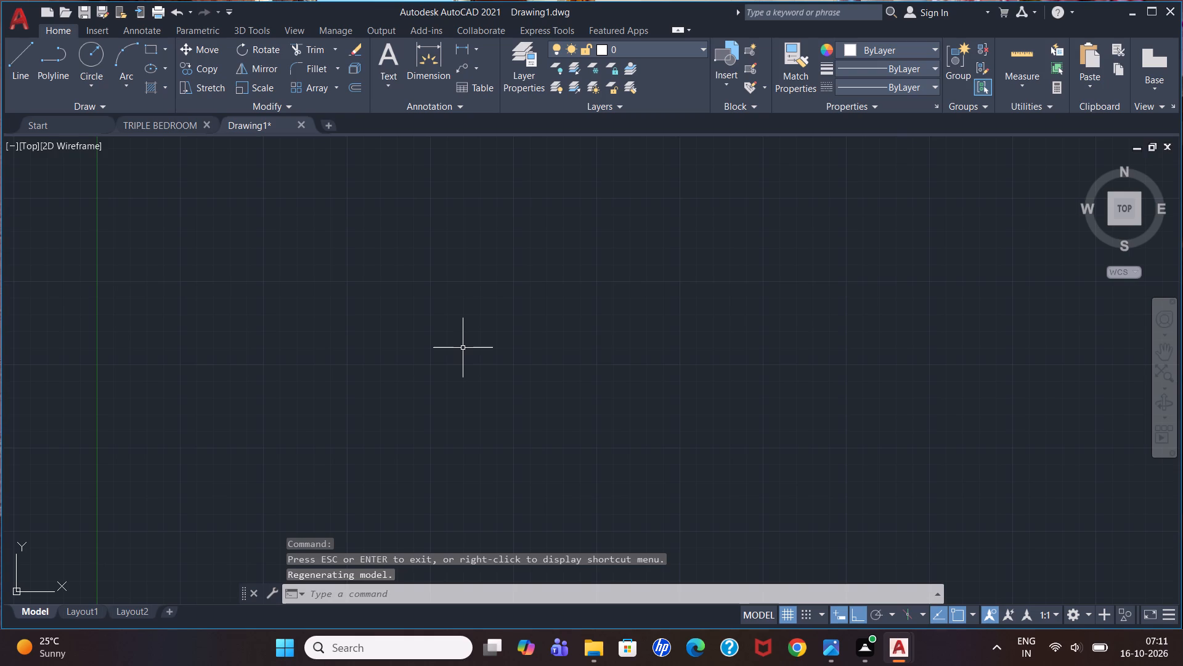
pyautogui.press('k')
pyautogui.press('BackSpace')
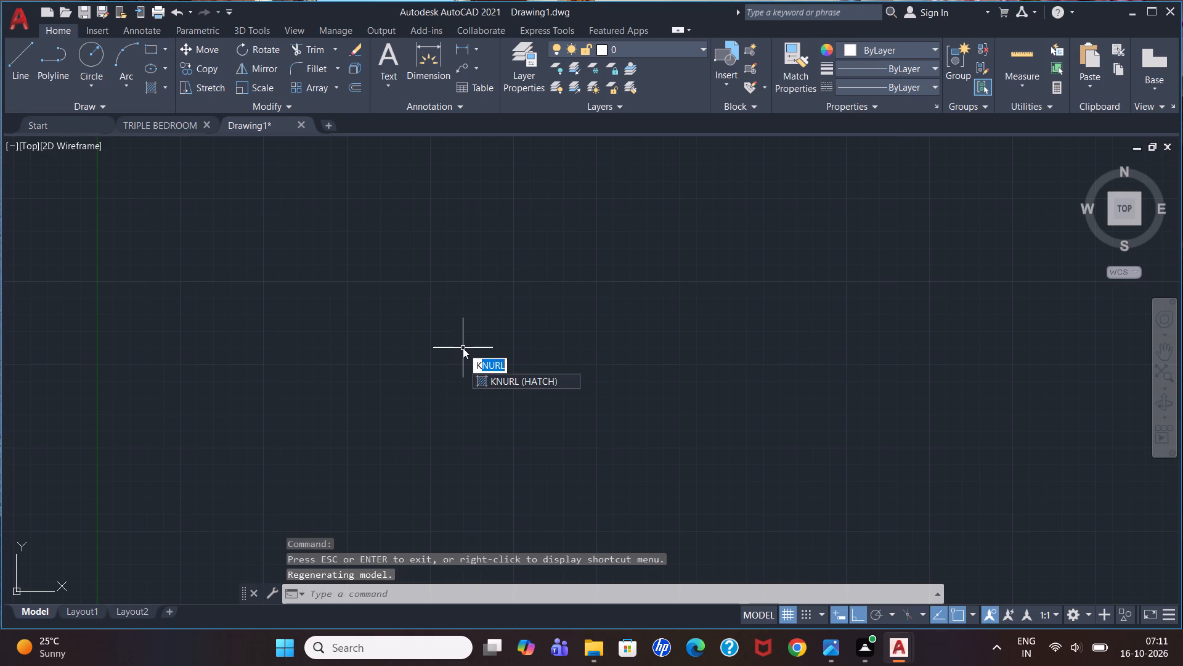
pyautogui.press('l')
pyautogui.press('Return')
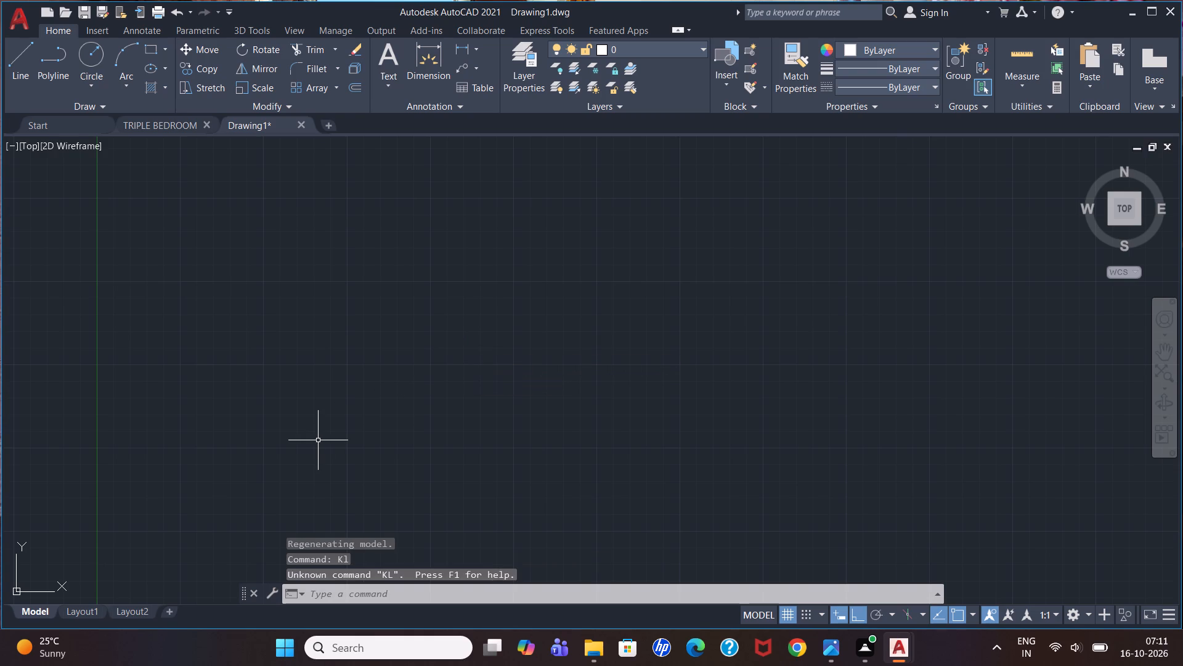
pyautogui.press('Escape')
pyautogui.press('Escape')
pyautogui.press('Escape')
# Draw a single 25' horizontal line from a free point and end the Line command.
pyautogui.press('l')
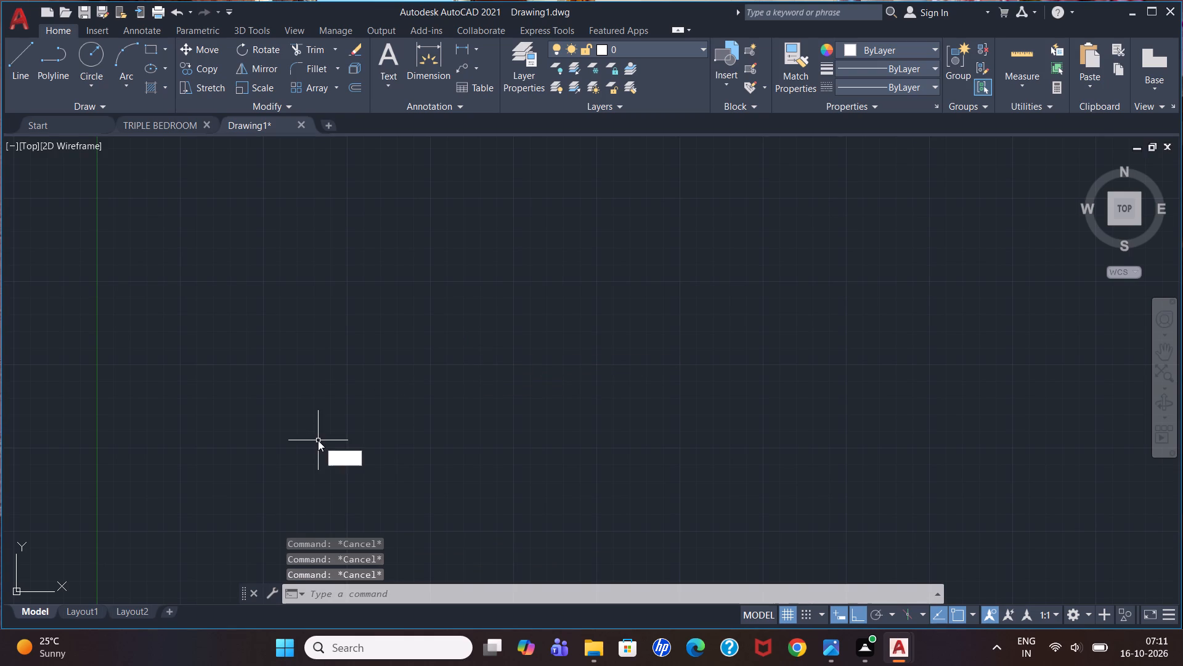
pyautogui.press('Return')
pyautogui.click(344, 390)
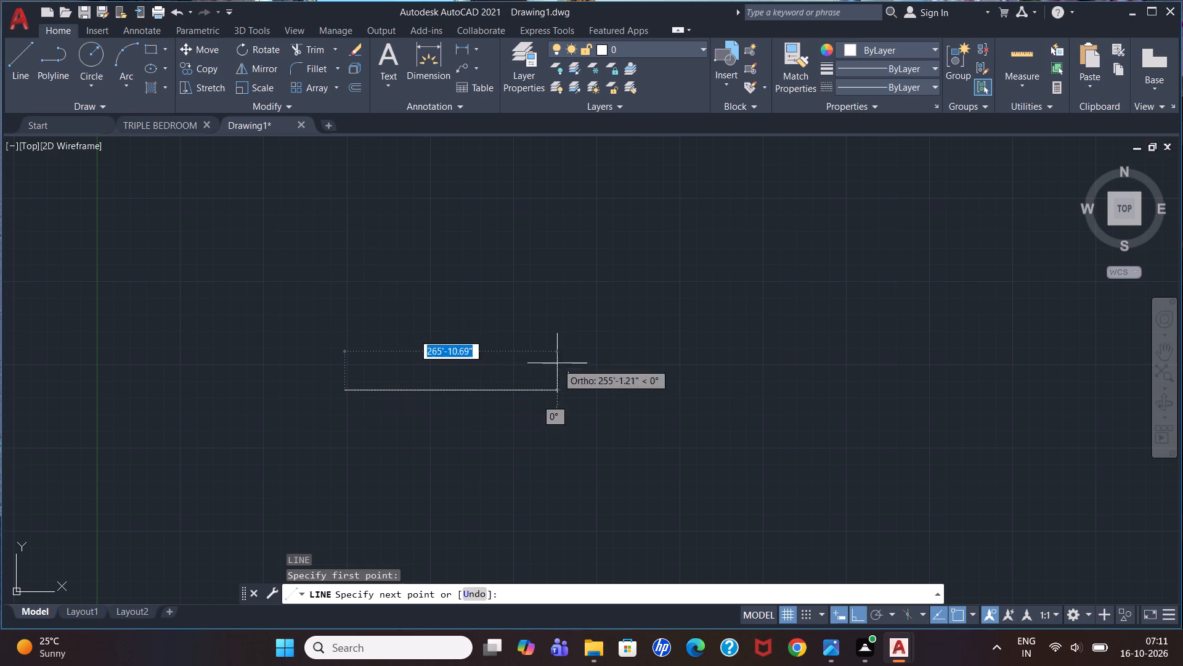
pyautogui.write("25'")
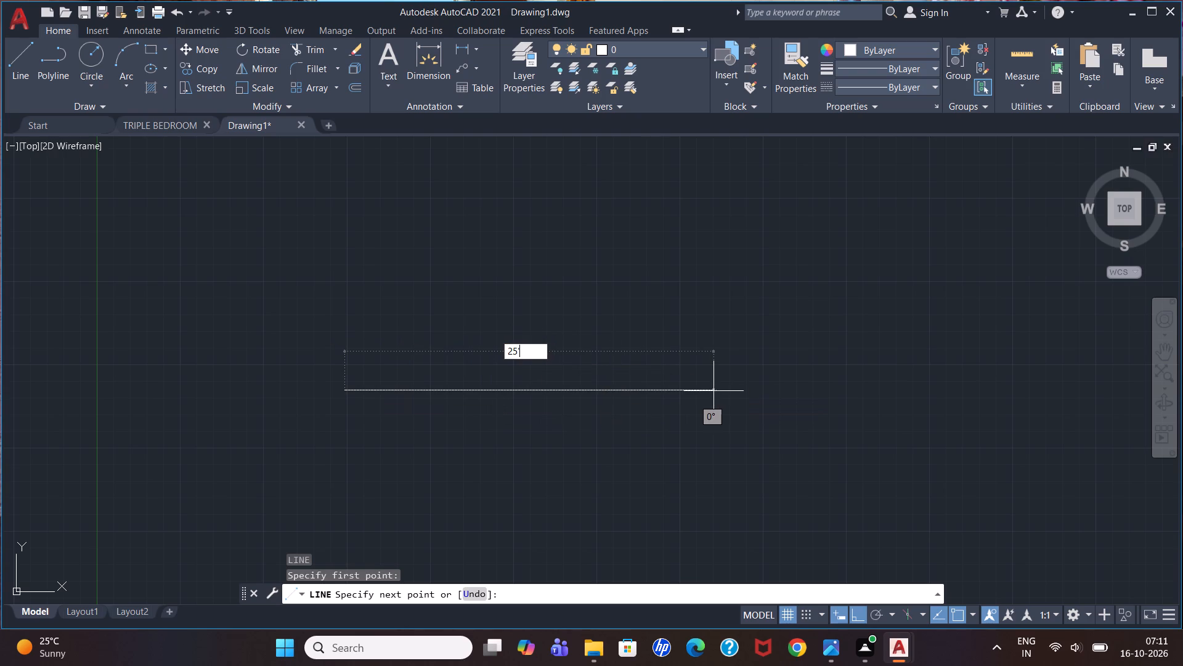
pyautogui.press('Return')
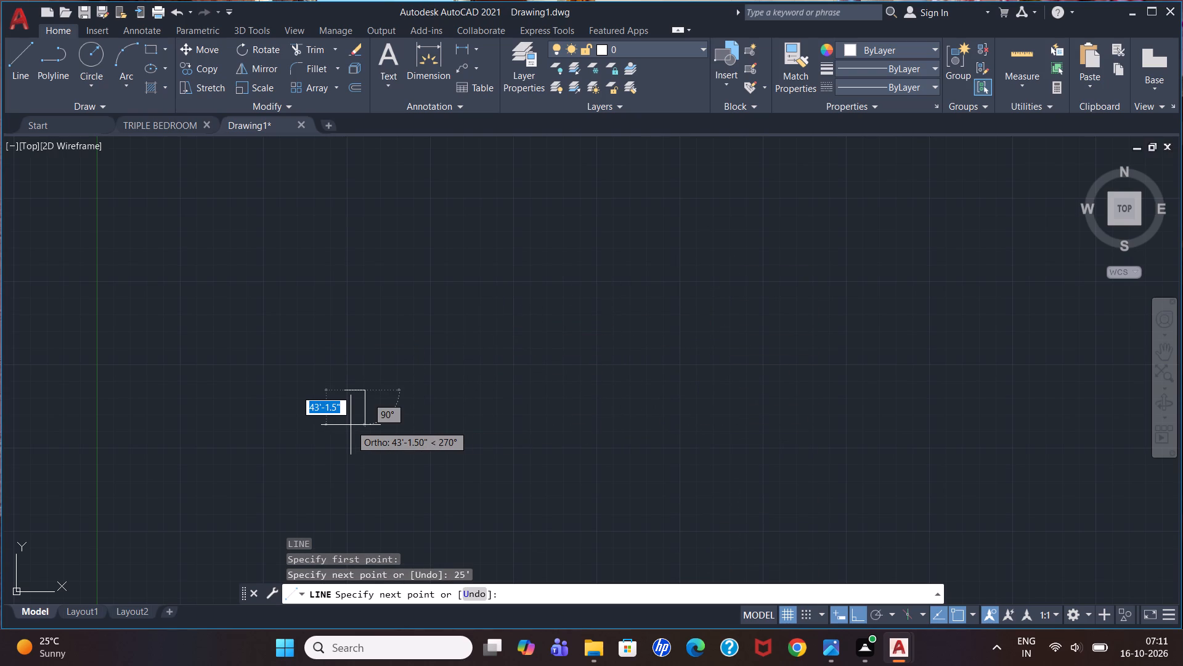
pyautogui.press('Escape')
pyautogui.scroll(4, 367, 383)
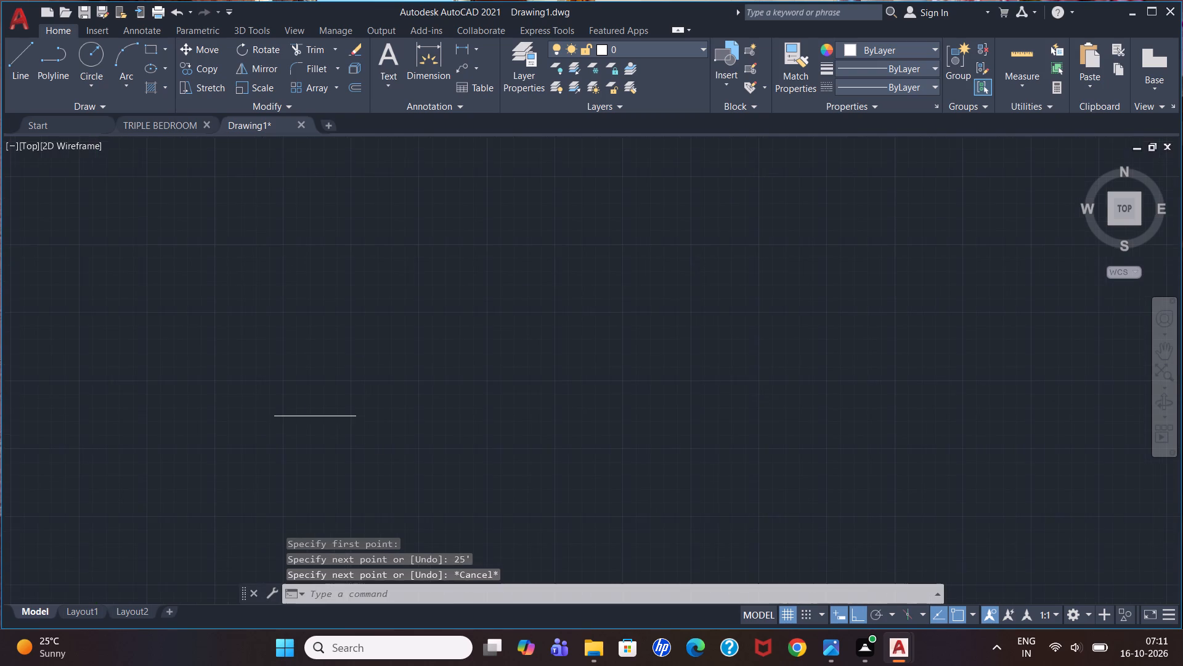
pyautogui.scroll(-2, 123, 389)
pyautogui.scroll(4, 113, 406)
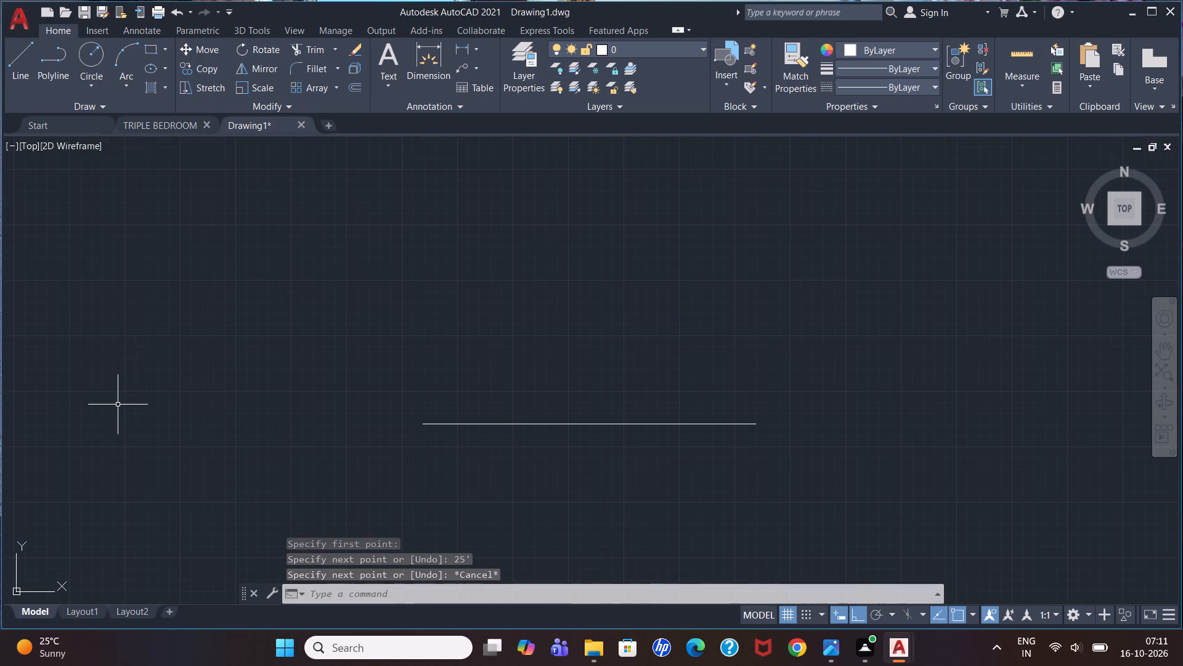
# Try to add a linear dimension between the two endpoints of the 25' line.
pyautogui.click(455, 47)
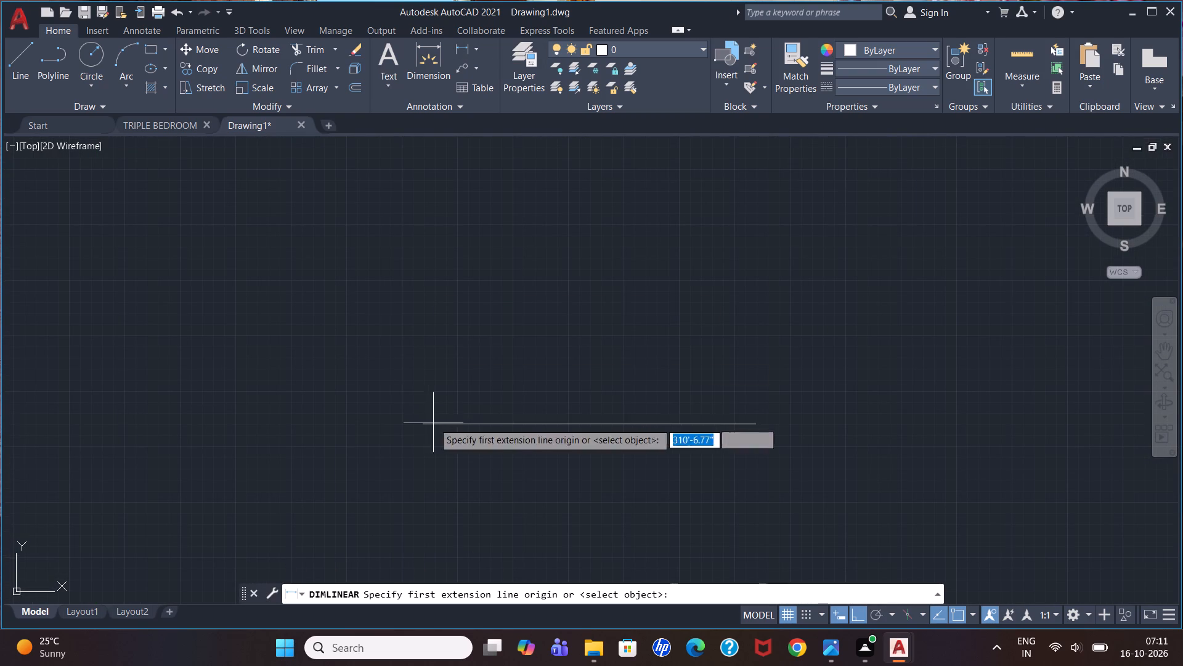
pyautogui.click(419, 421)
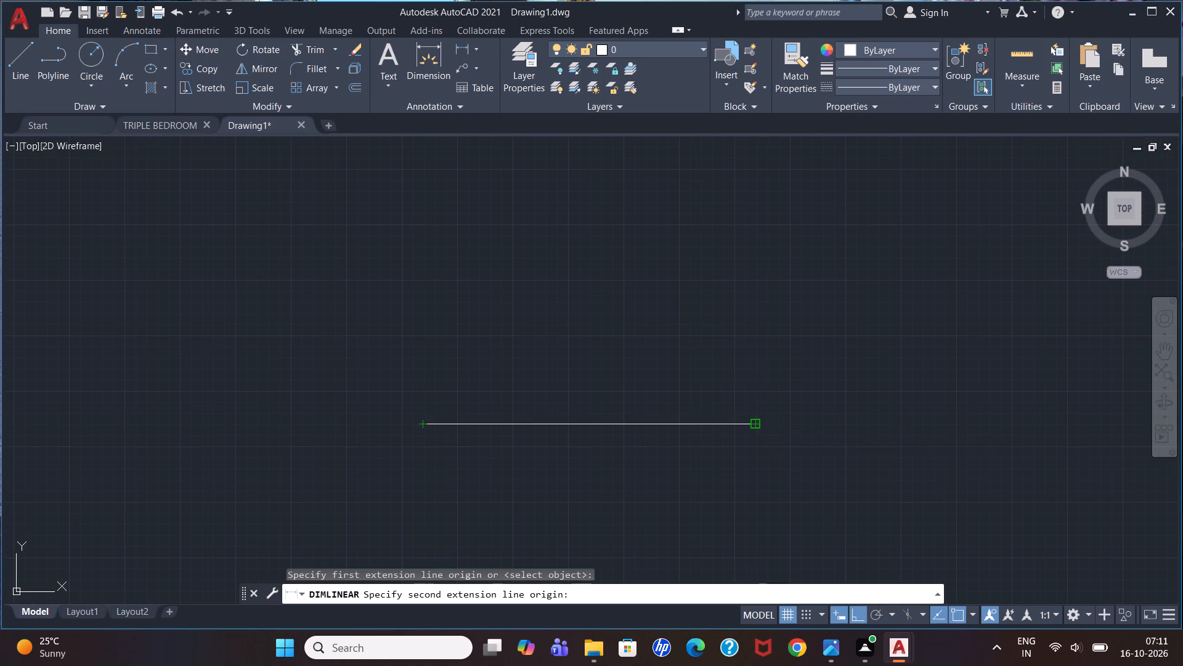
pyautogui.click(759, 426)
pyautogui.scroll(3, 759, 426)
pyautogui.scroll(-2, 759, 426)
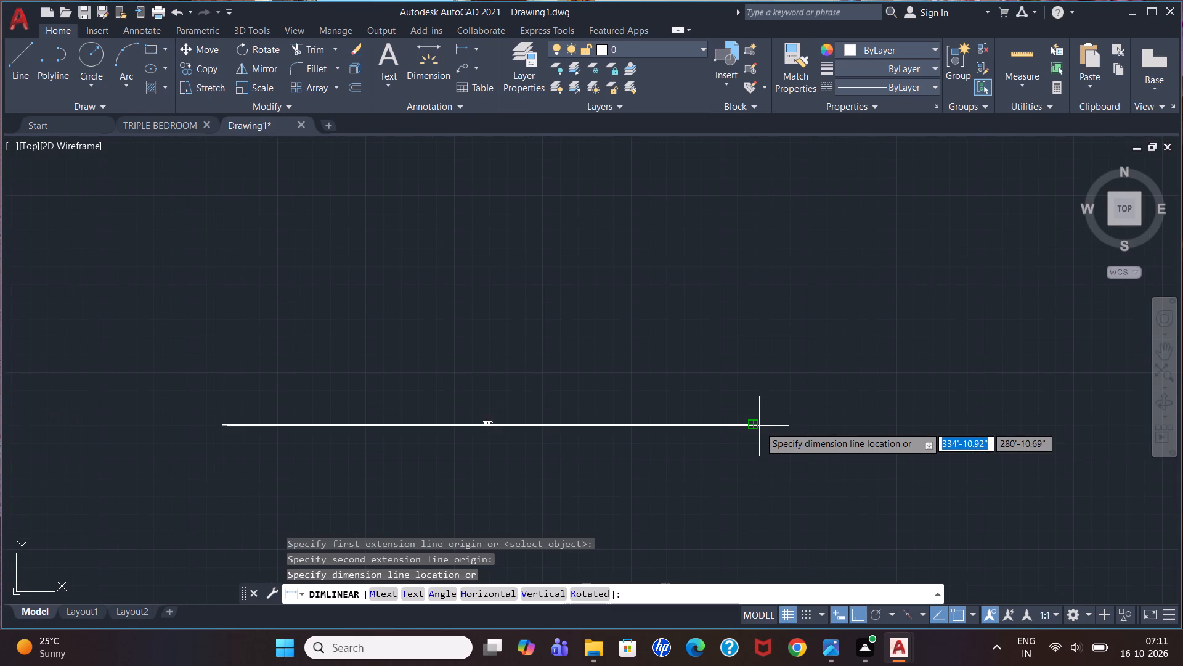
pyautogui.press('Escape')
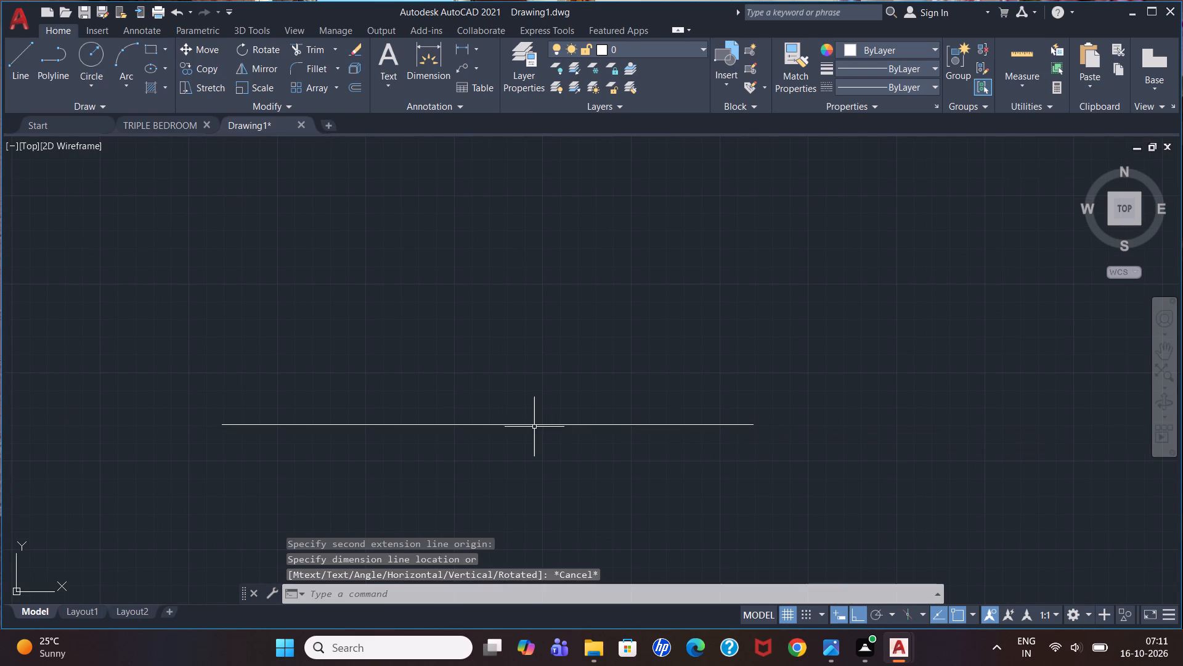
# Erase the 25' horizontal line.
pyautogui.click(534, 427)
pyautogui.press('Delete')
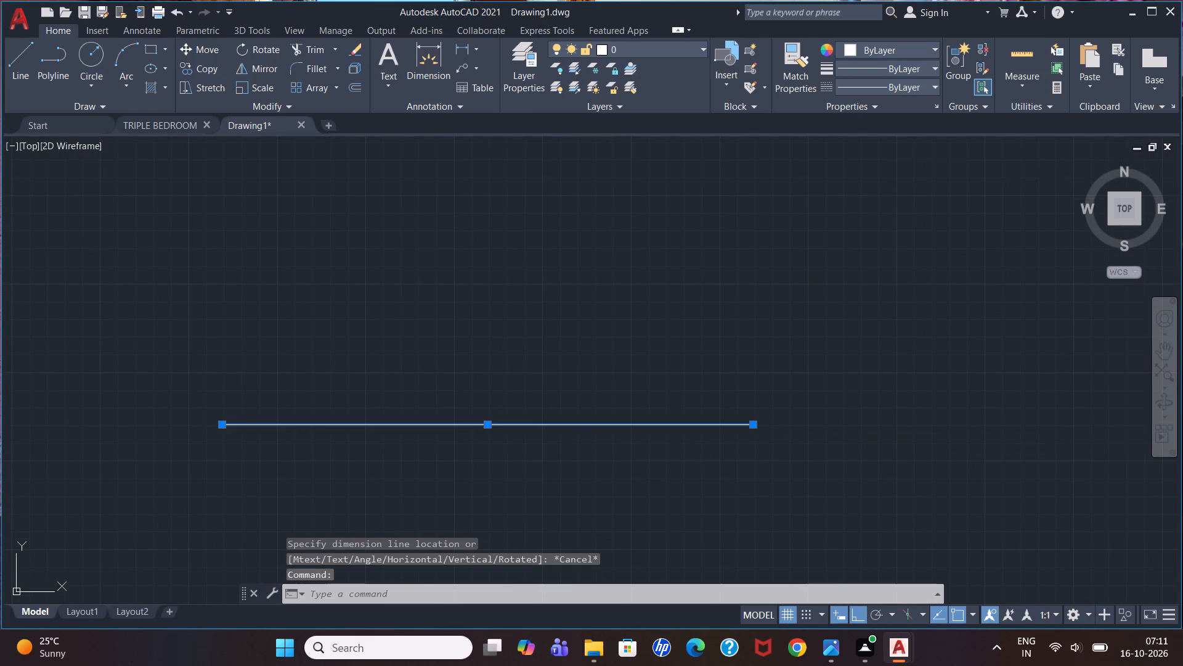
# Check the Drawing Units settings and the available angle types, keeping Engineering length and Decimal Degrees.
pyautogui.write('un')
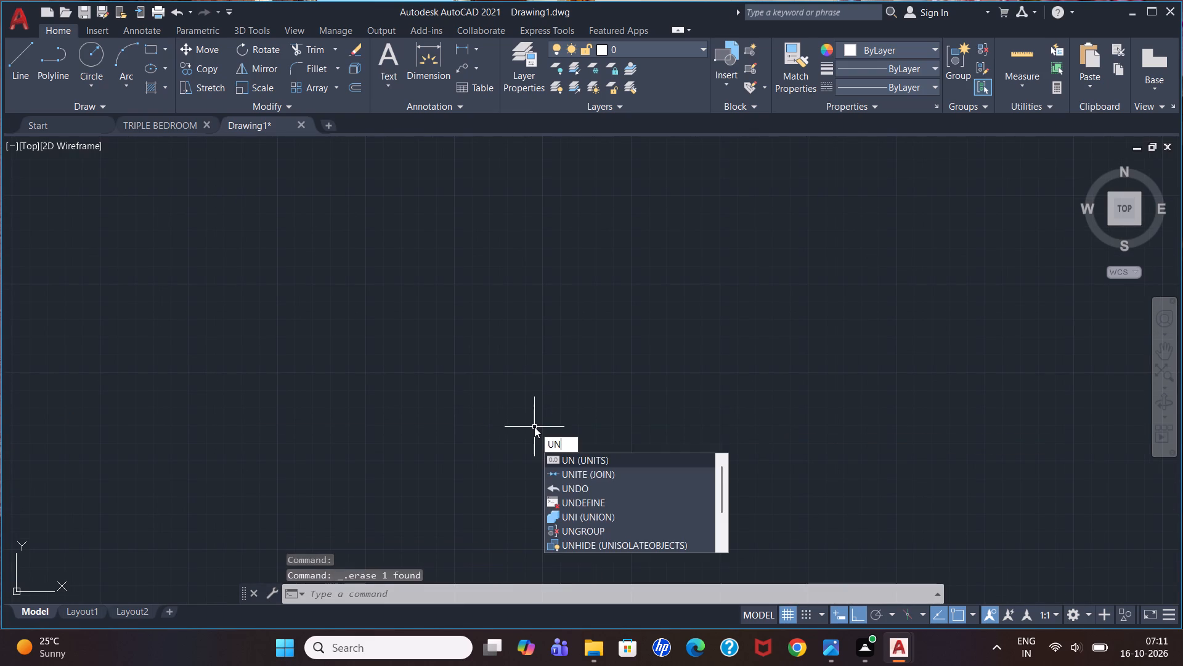
pyautogui.press('Return')
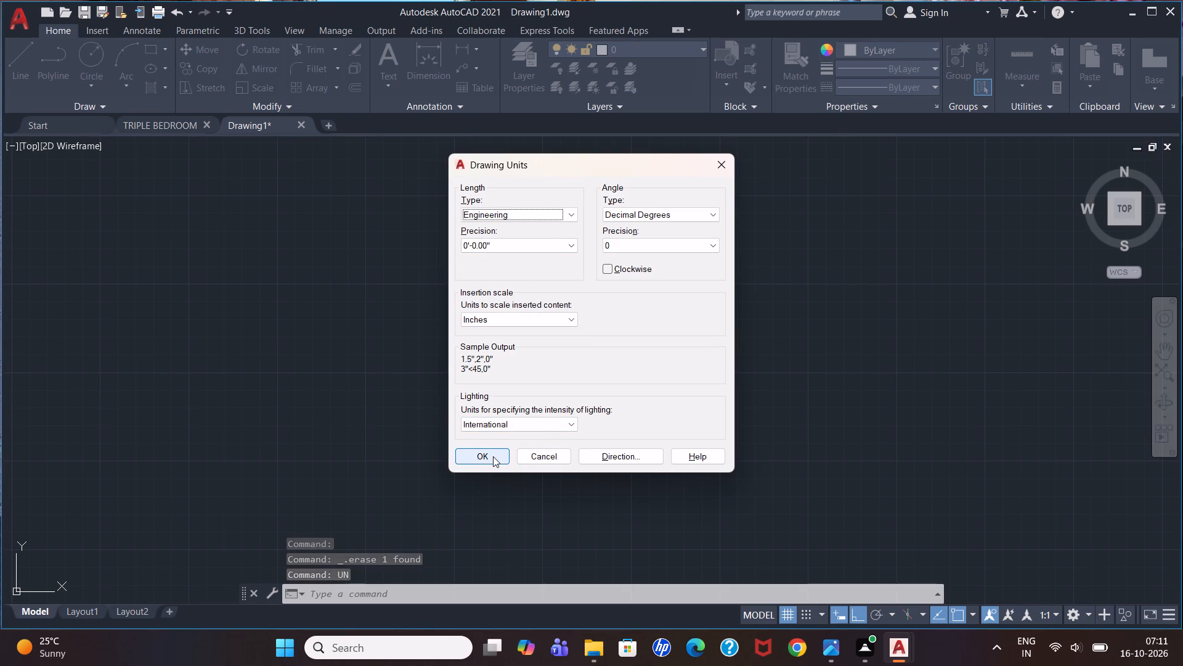
pyautogui.click(663, 212)
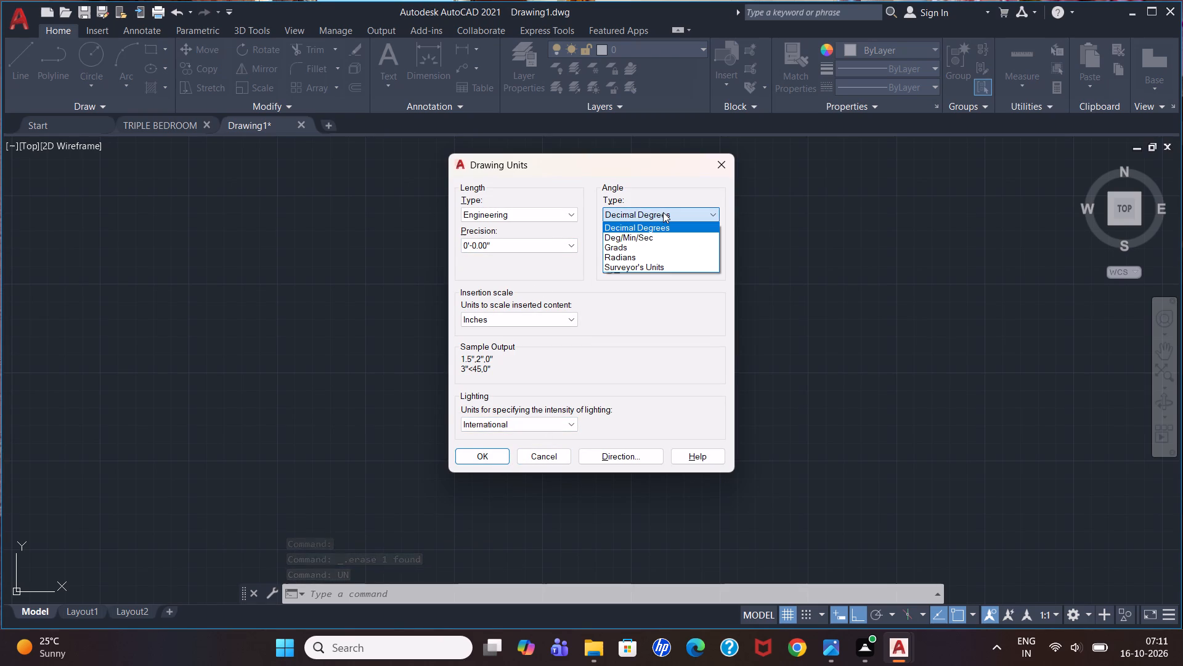
pyautogui.click(663, 212)
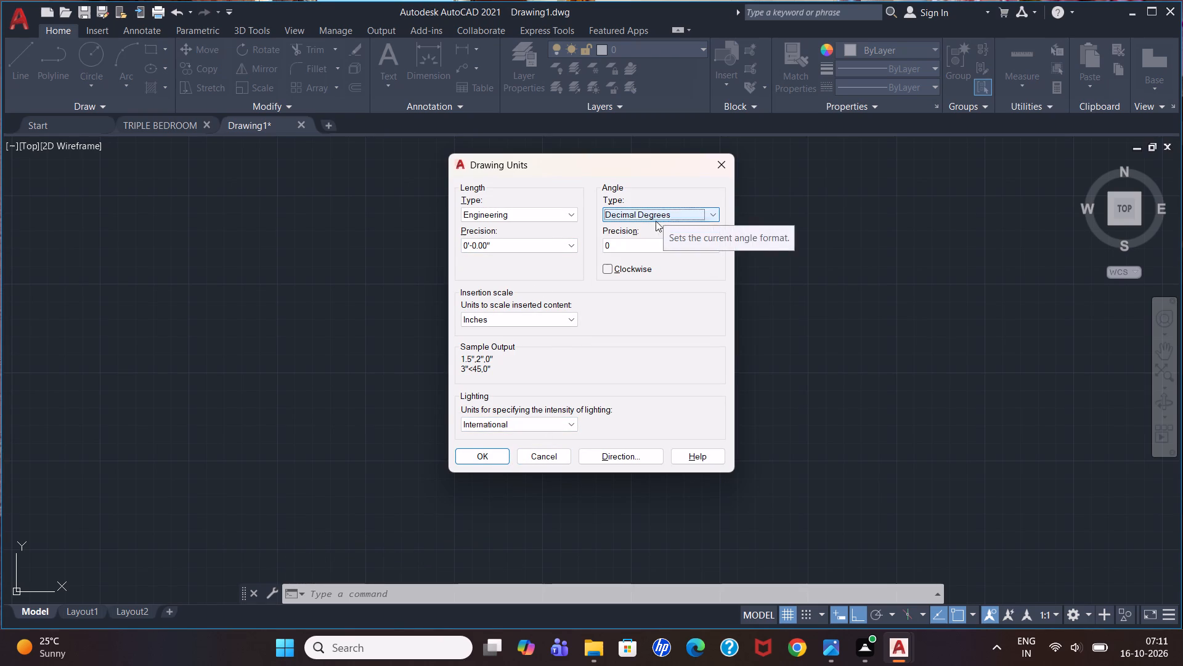
pyautogui.click(471, 458)
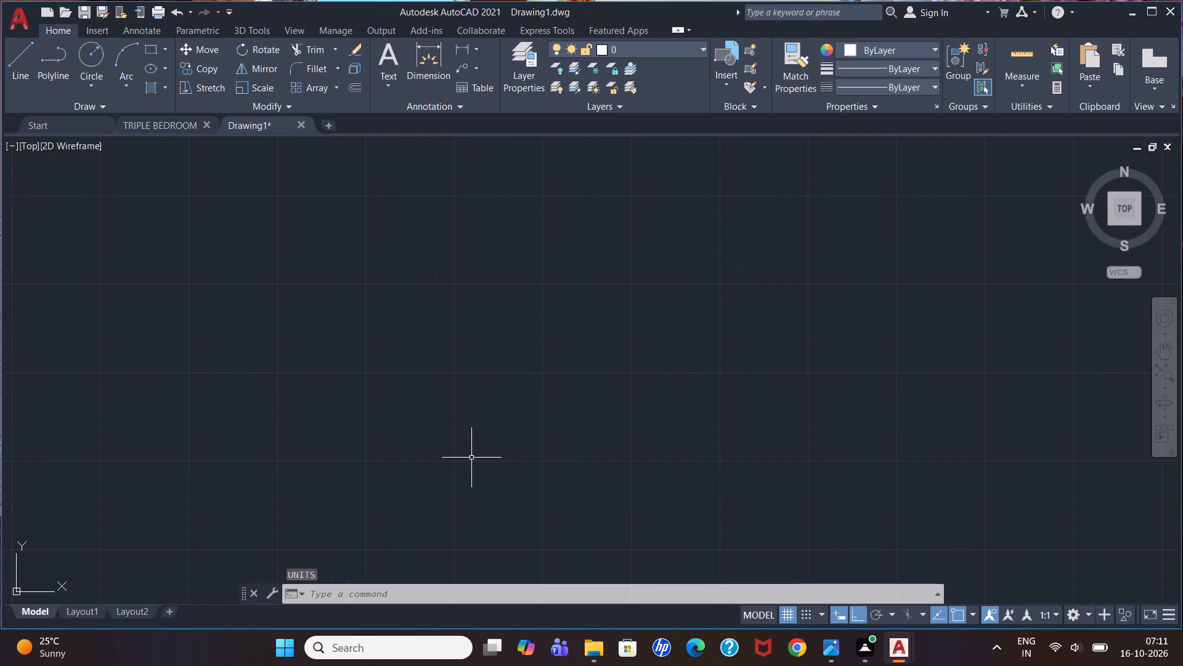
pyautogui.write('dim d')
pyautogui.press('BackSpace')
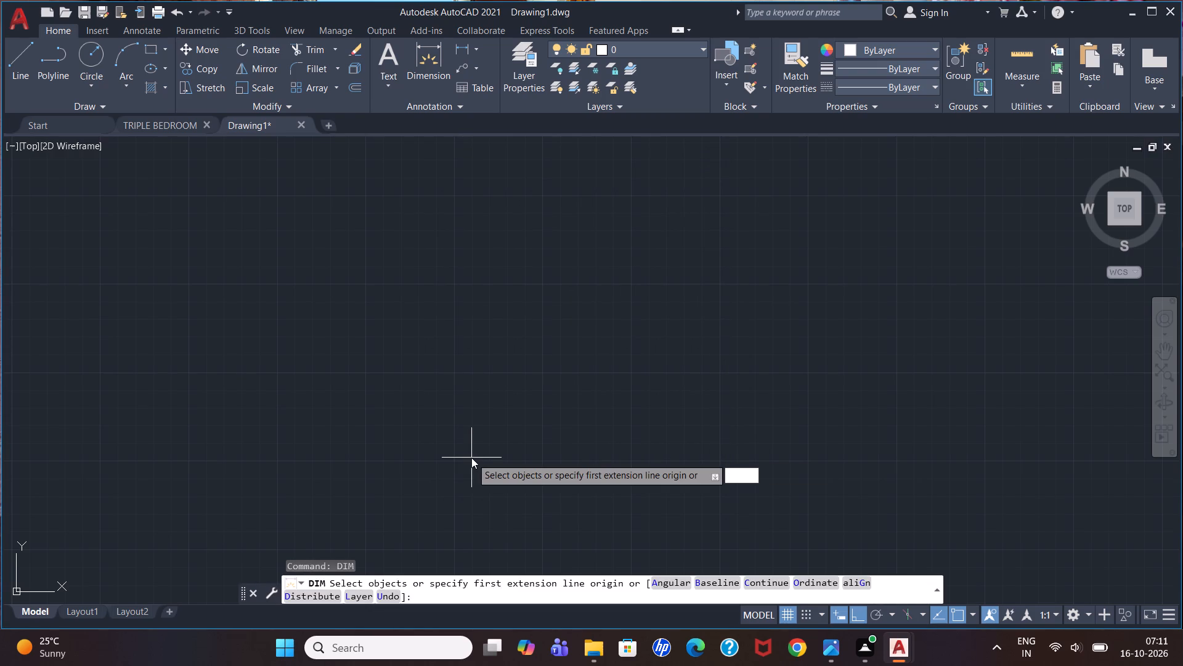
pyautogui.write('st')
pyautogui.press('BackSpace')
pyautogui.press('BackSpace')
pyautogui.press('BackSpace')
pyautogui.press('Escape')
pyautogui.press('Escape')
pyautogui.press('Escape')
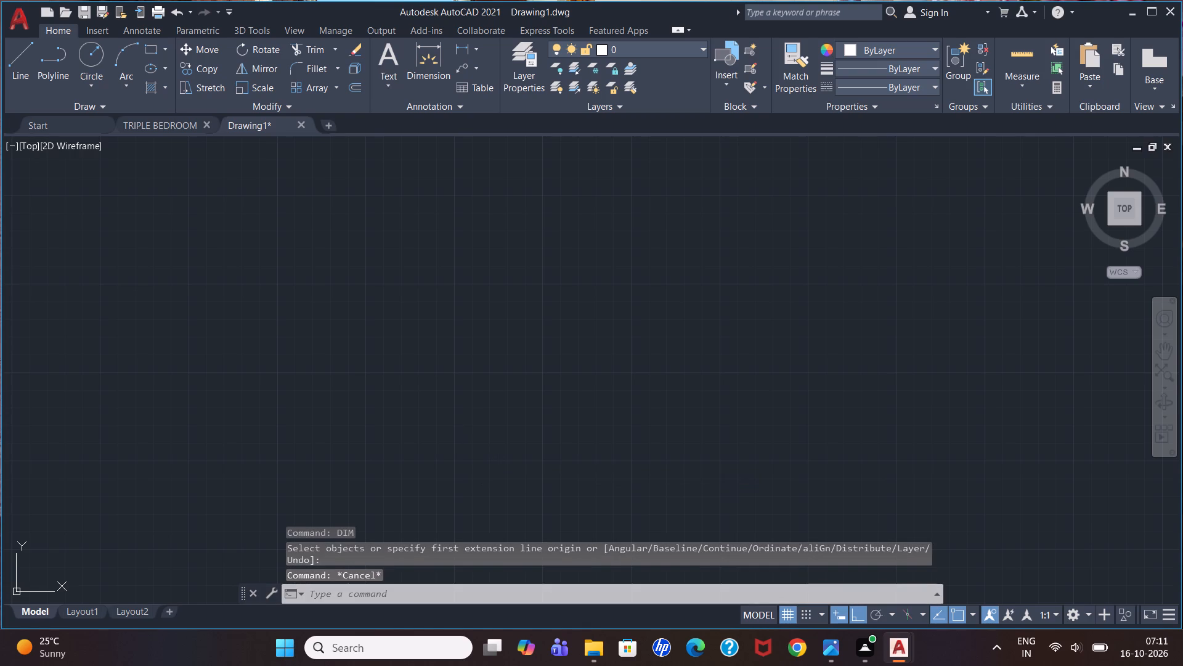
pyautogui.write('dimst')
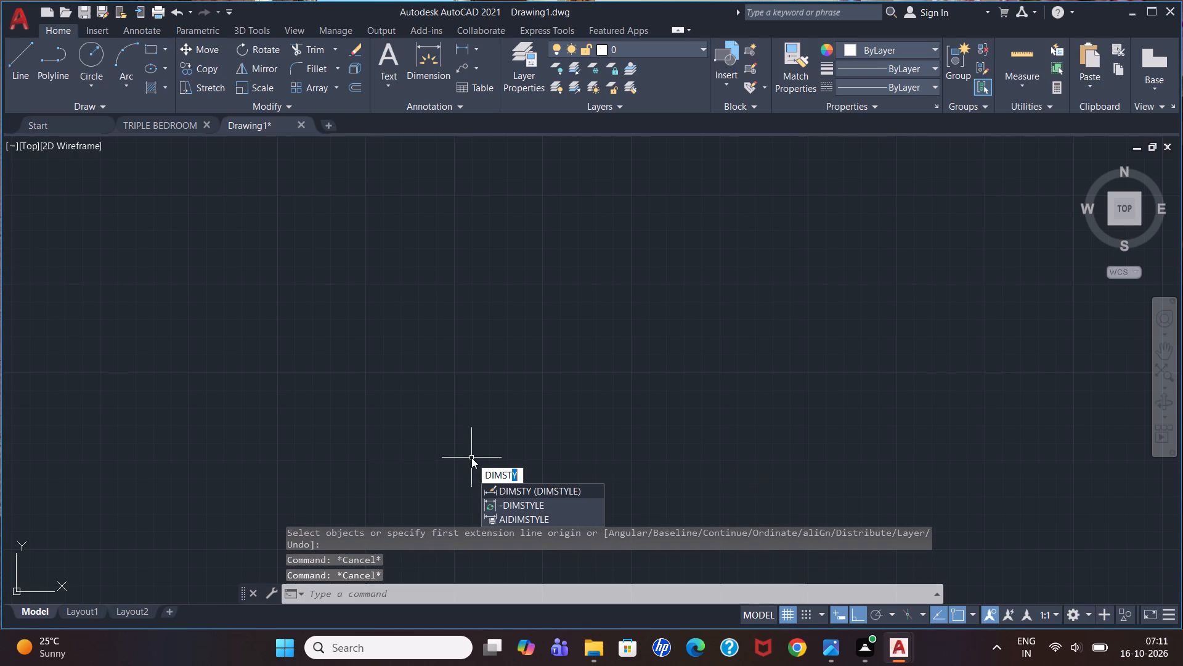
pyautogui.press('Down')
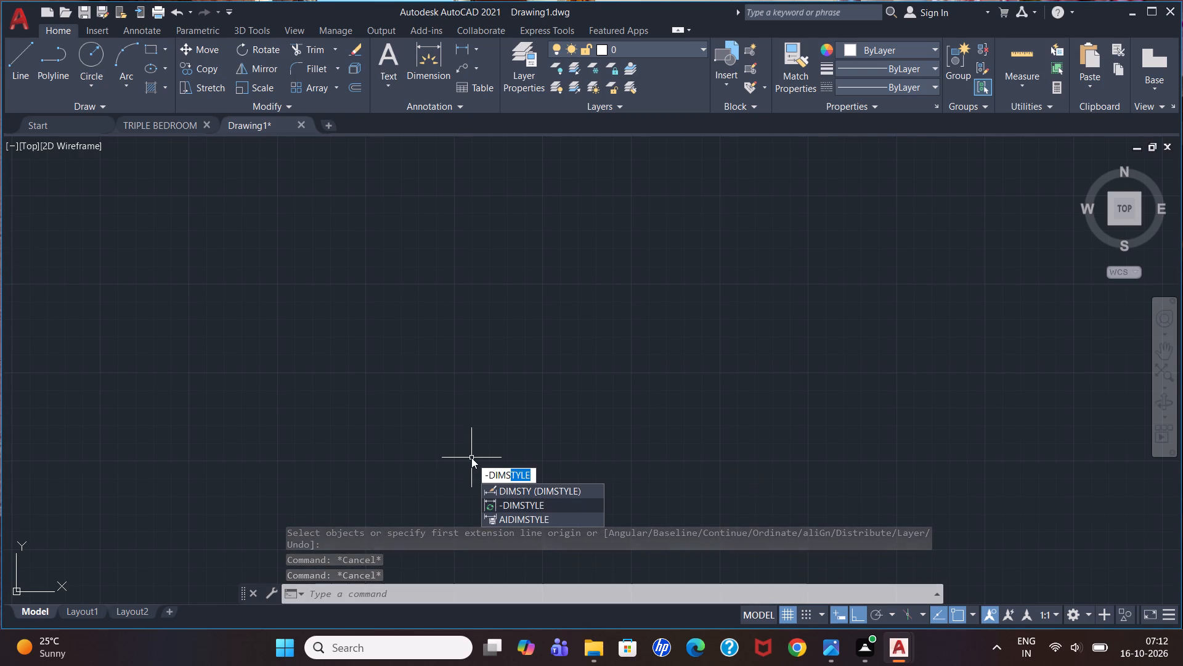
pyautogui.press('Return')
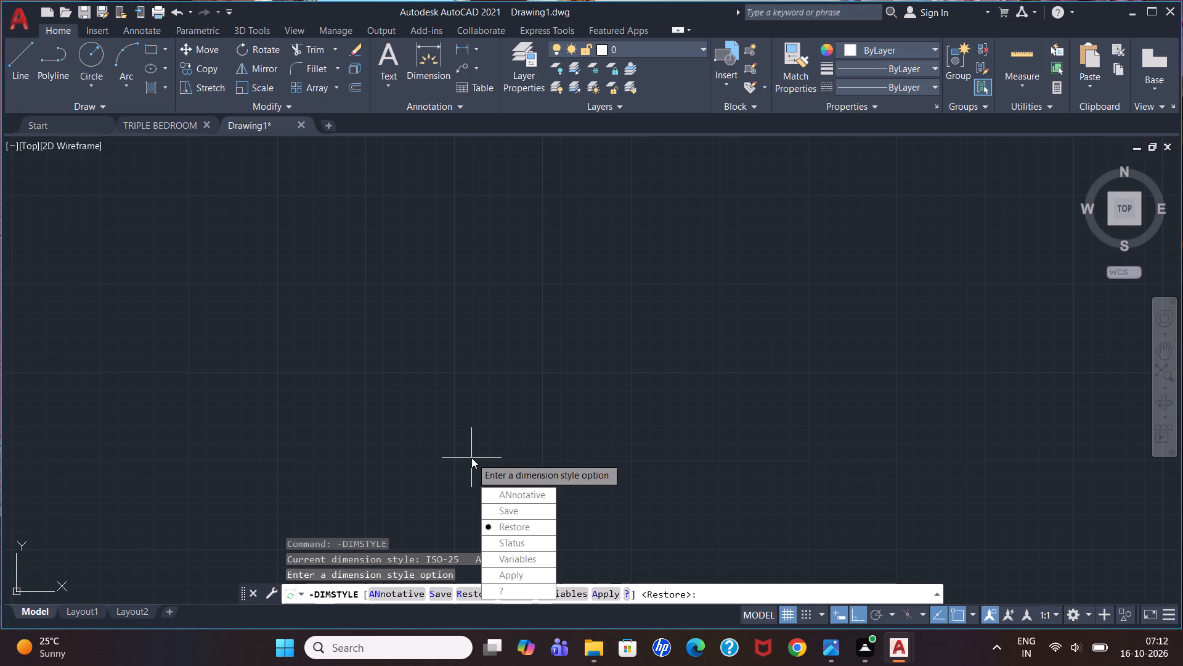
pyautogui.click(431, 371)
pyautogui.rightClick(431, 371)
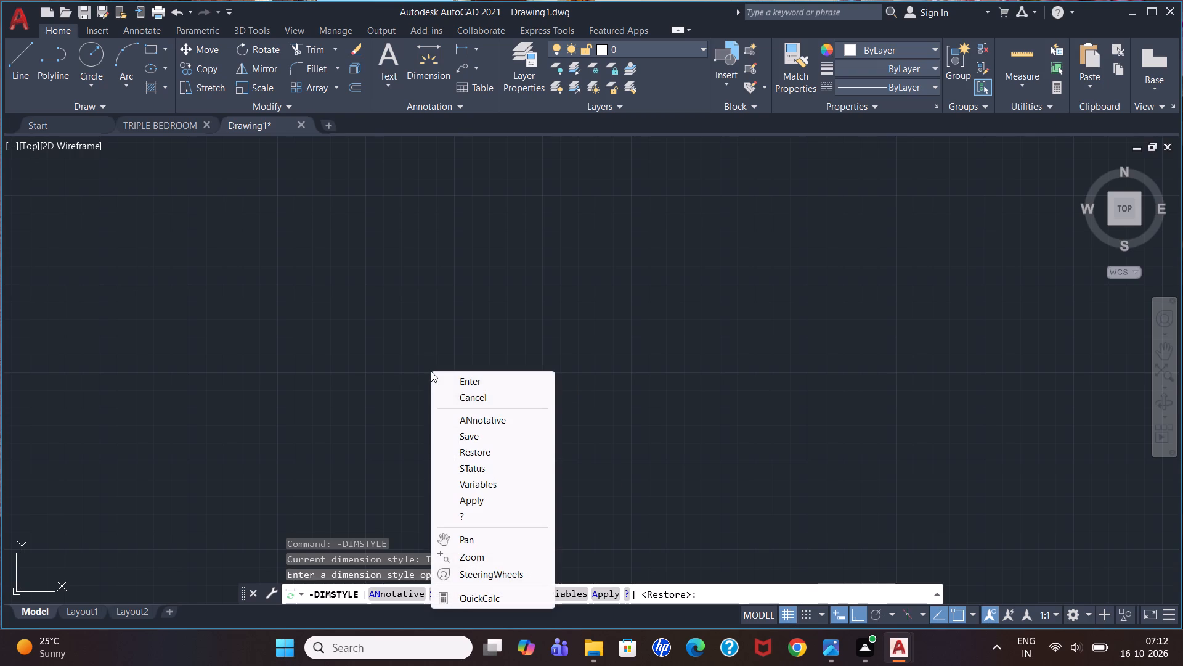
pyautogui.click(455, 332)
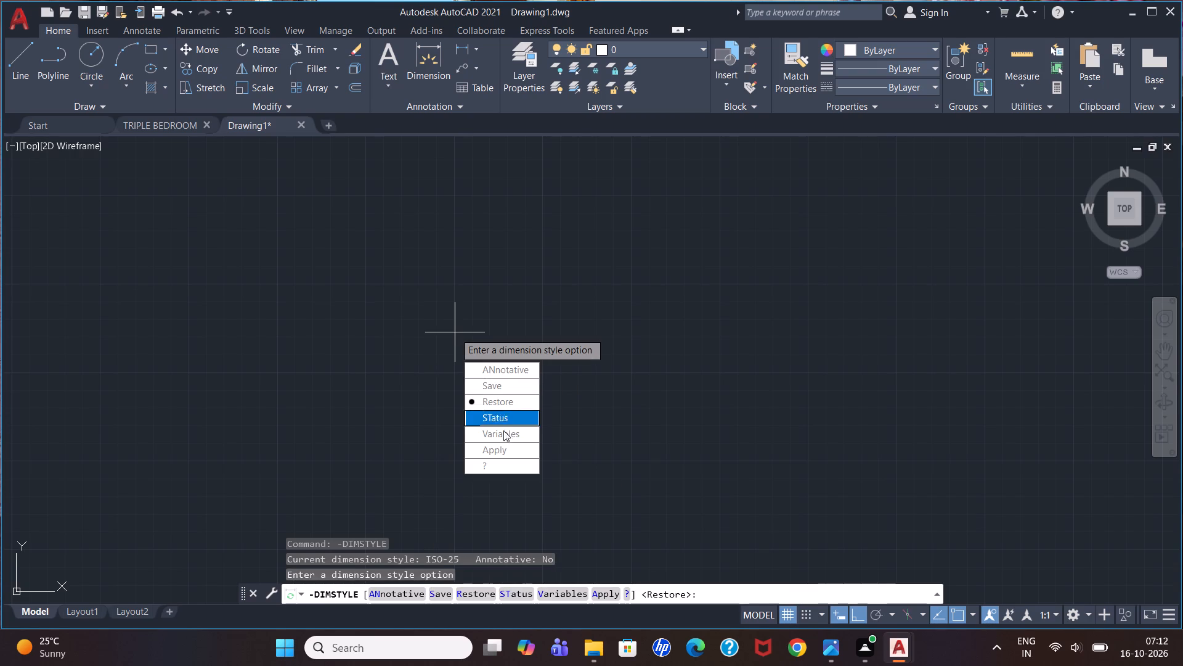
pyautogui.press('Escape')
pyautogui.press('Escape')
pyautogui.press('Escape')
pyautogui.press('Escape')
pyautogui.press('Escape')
# Modify the ISO-25 dimension style so its primary linear units use the Engineering format.
pyautogui.write('dimsty')
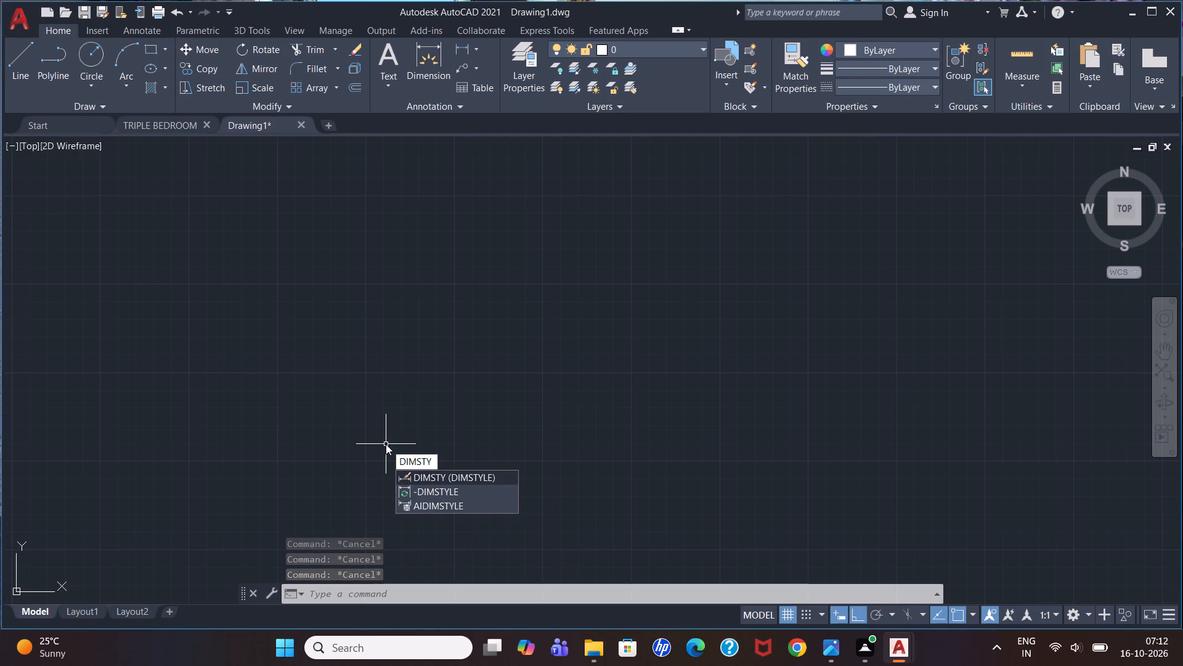
pyautogui.press('Down')
pyautogui.press('Up')
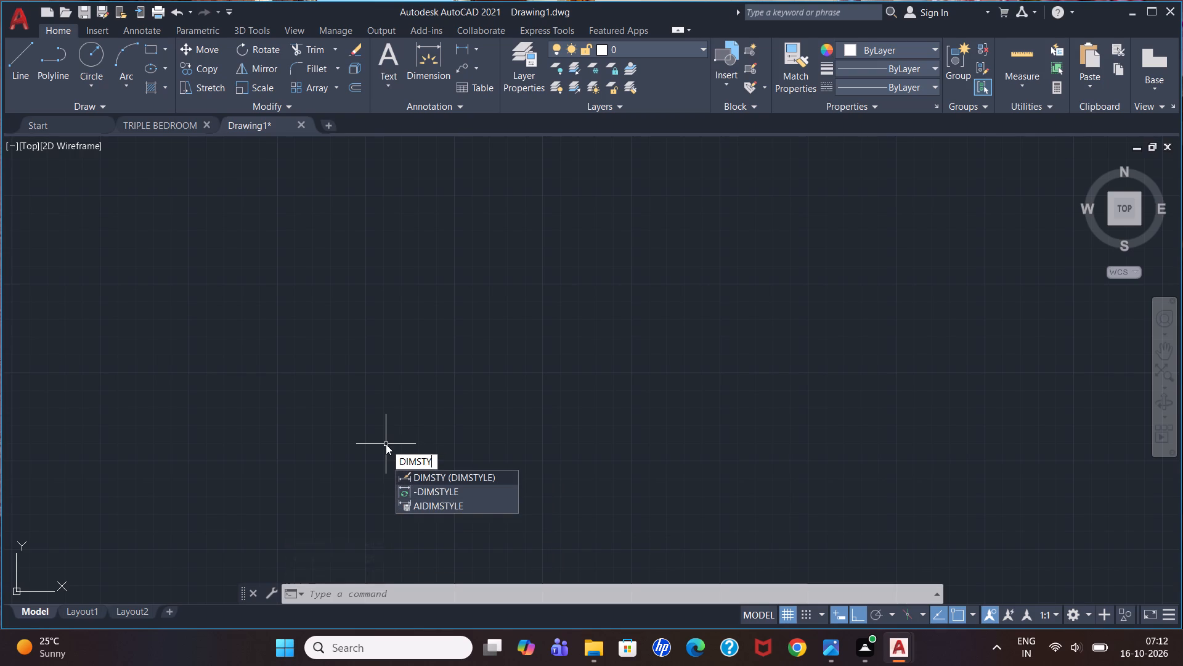
pyautogui.press('Return')
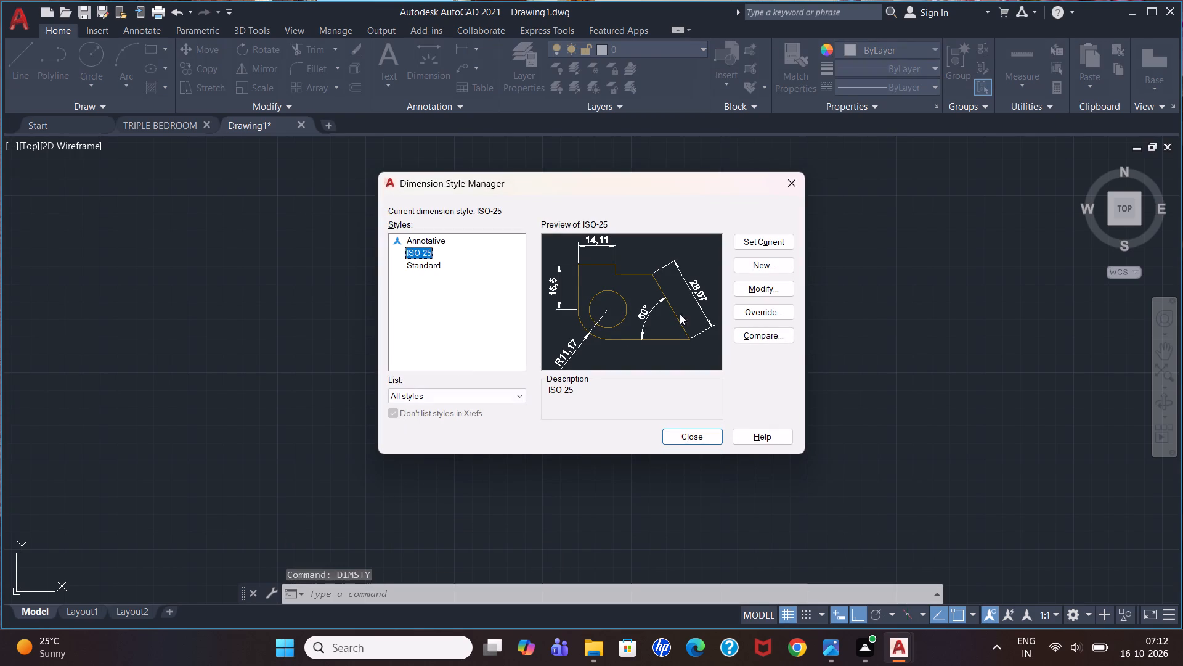
pyautogui.click(756, 289)
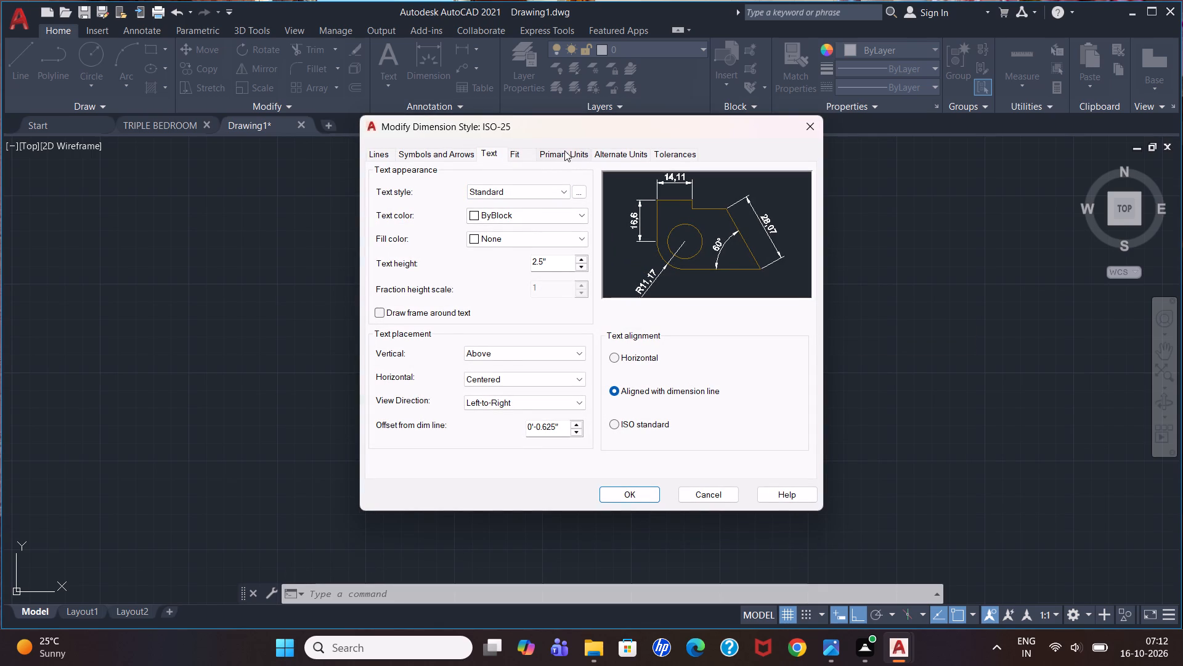
pyautogui.click(564, 150)
pyautogui.click(567, 183)
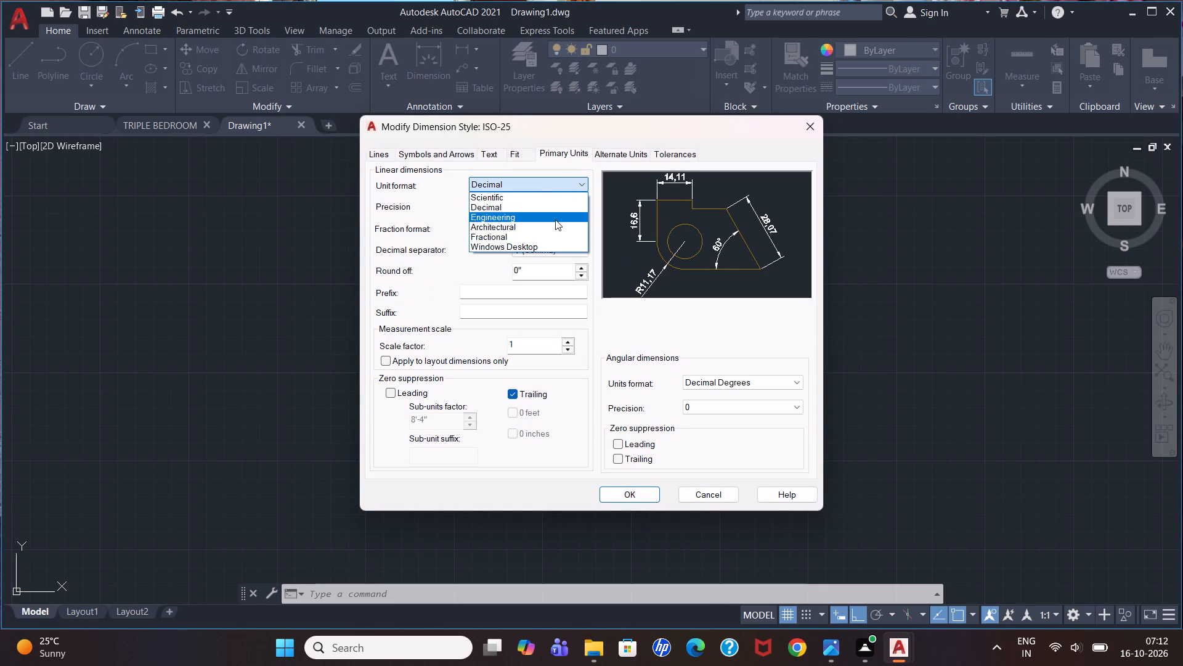
pyautogui.click(555, 220)
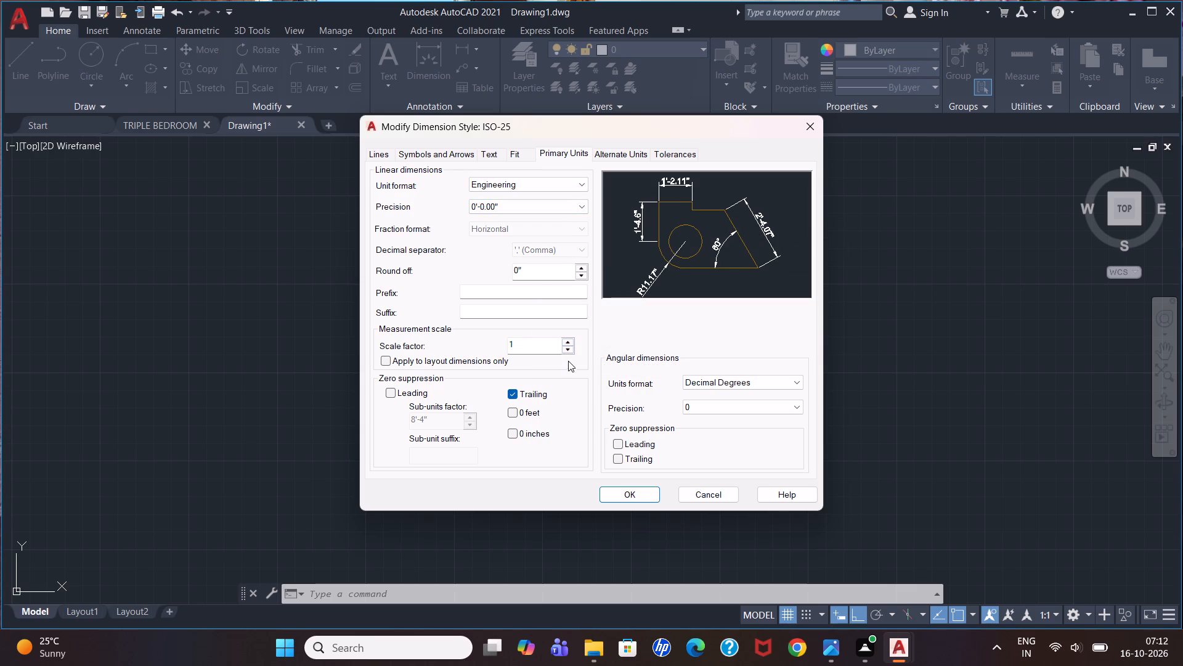
pyautogui.click(632, 502)
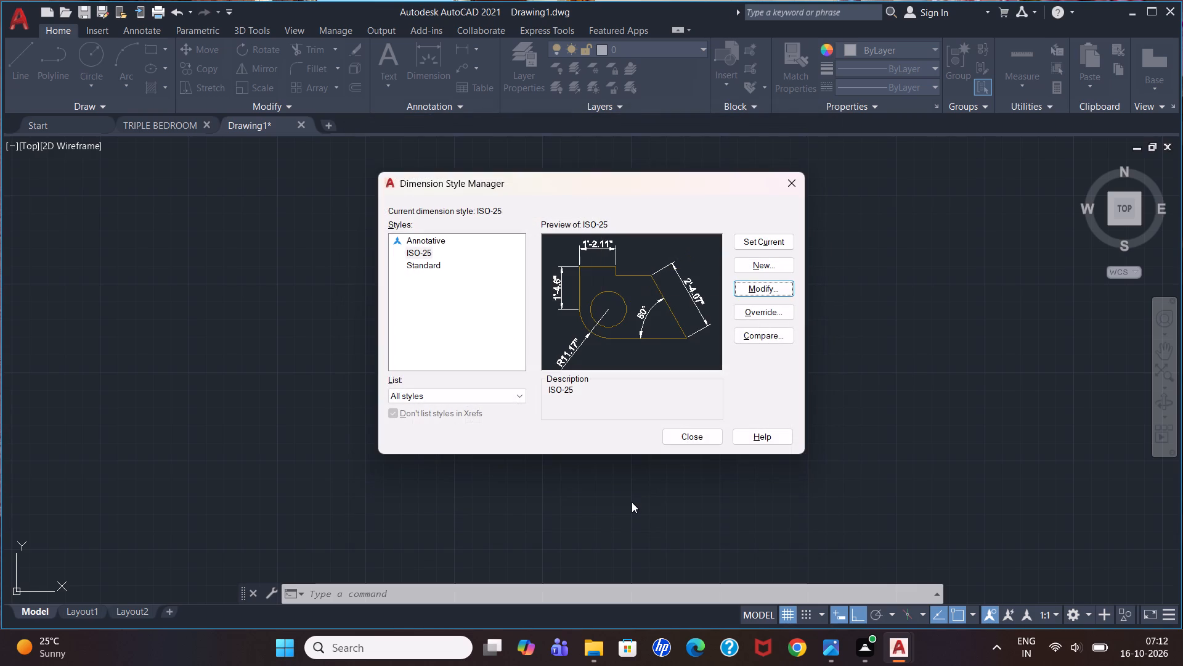
pyautogui.click(686, 435)
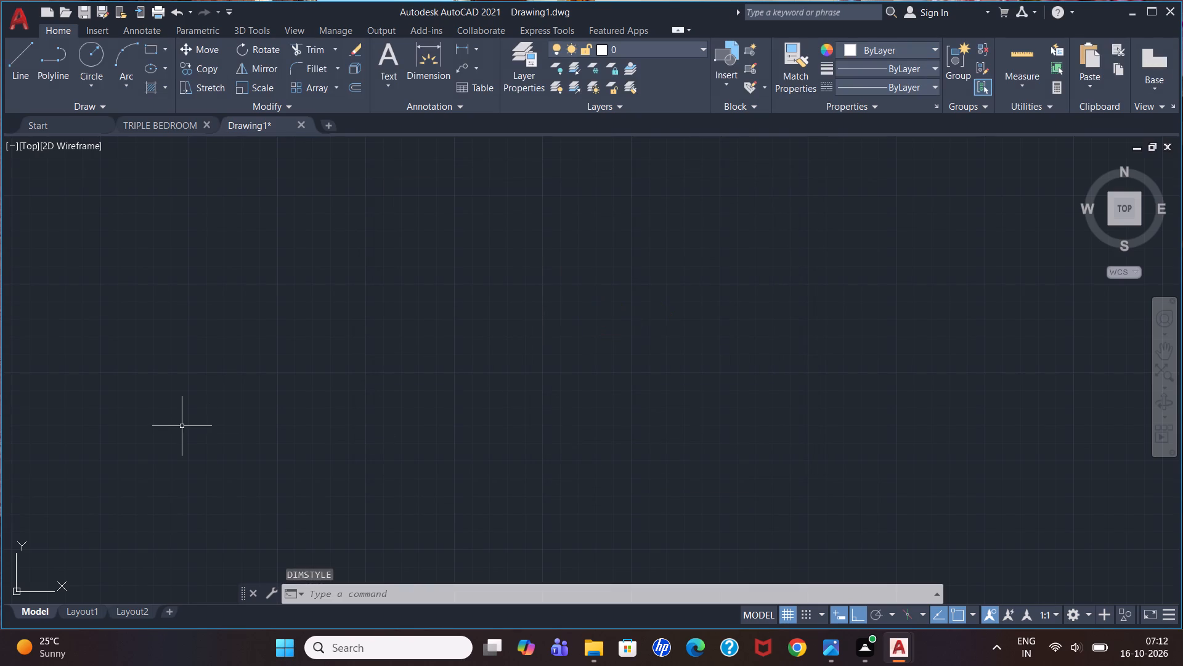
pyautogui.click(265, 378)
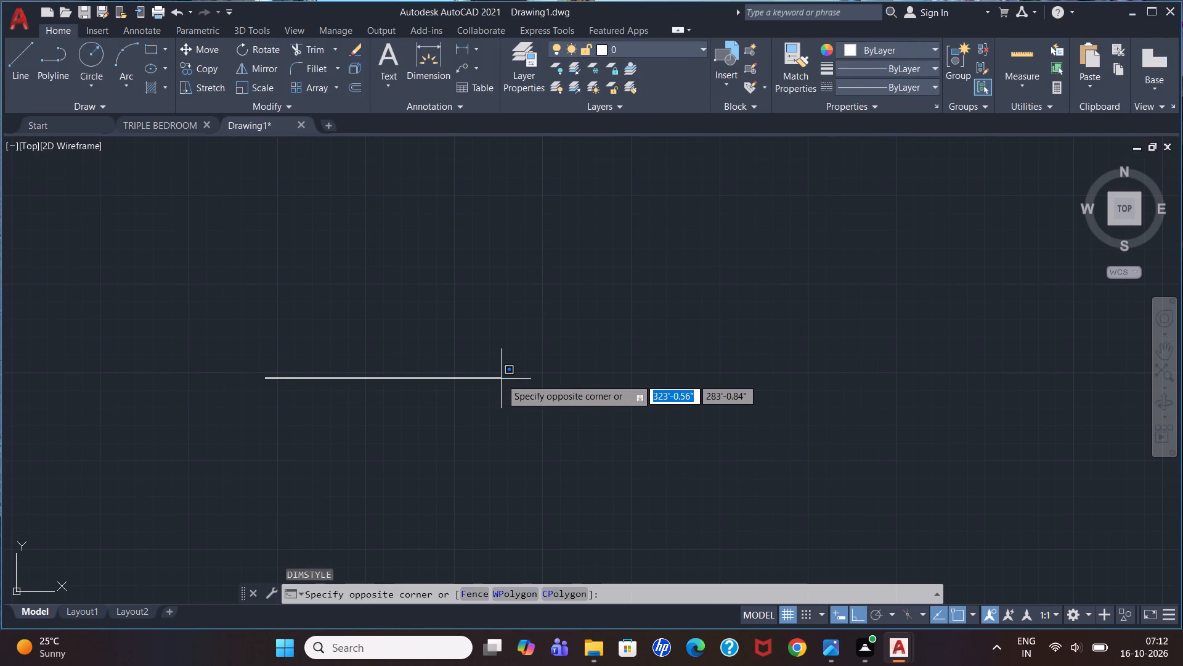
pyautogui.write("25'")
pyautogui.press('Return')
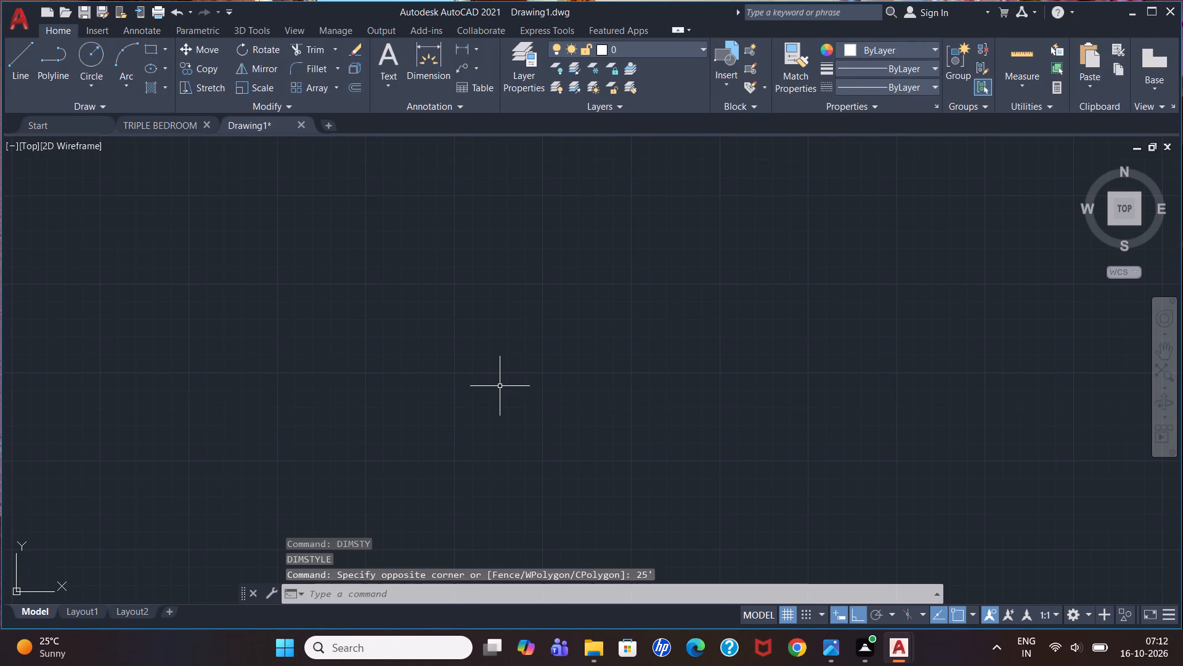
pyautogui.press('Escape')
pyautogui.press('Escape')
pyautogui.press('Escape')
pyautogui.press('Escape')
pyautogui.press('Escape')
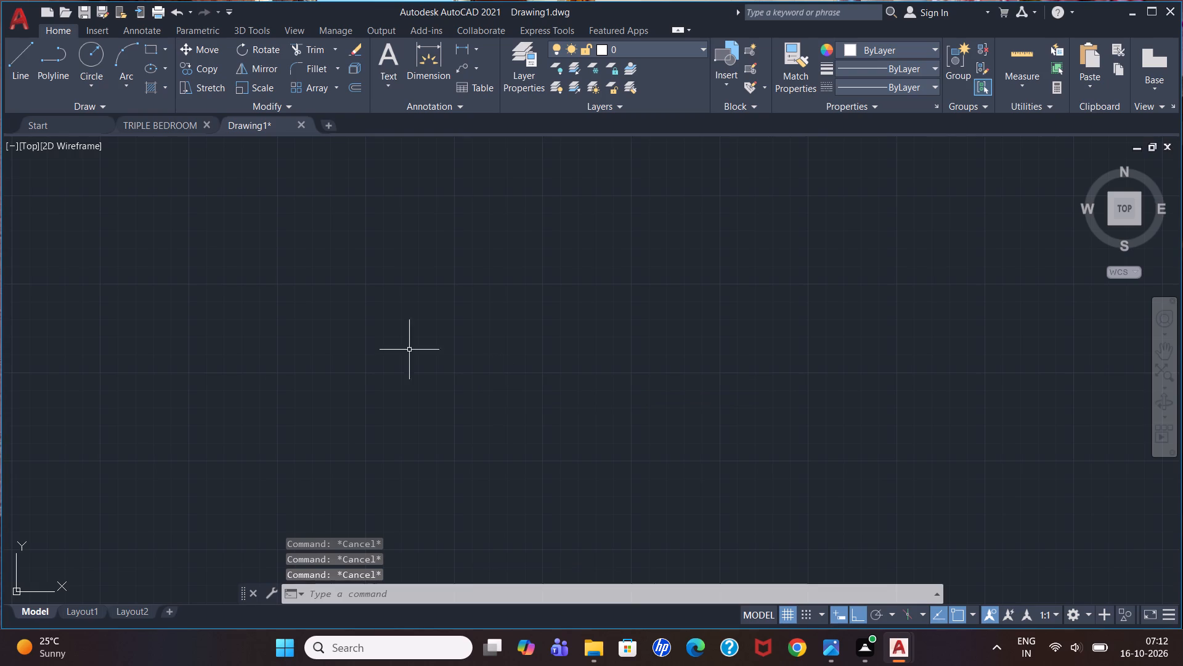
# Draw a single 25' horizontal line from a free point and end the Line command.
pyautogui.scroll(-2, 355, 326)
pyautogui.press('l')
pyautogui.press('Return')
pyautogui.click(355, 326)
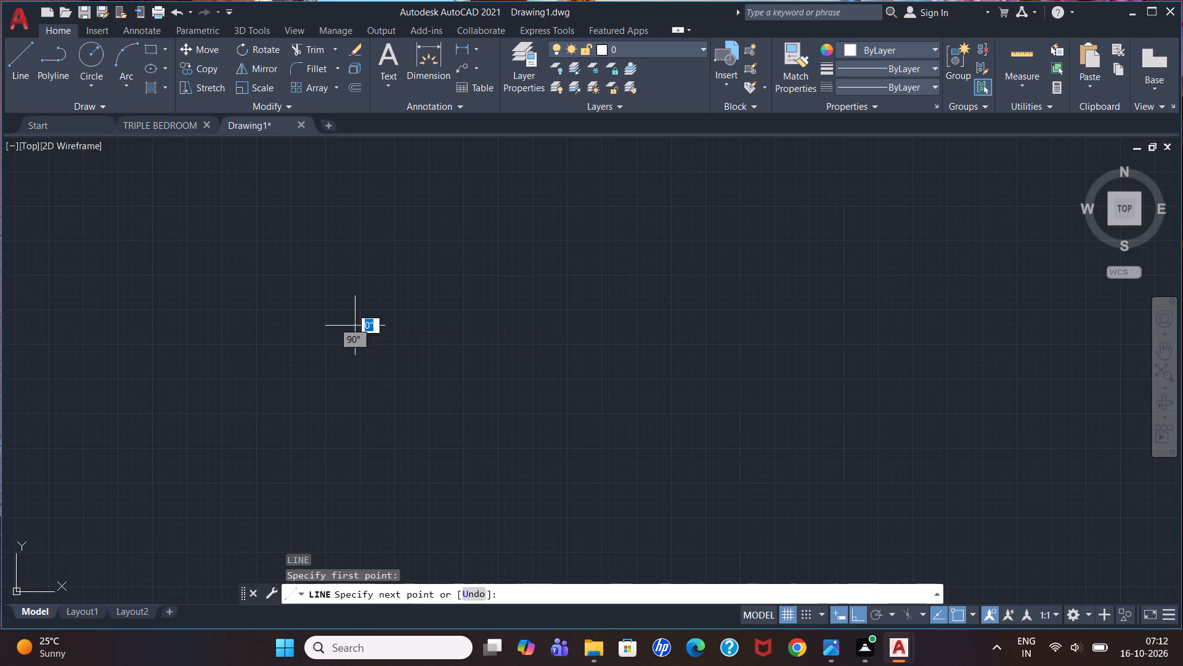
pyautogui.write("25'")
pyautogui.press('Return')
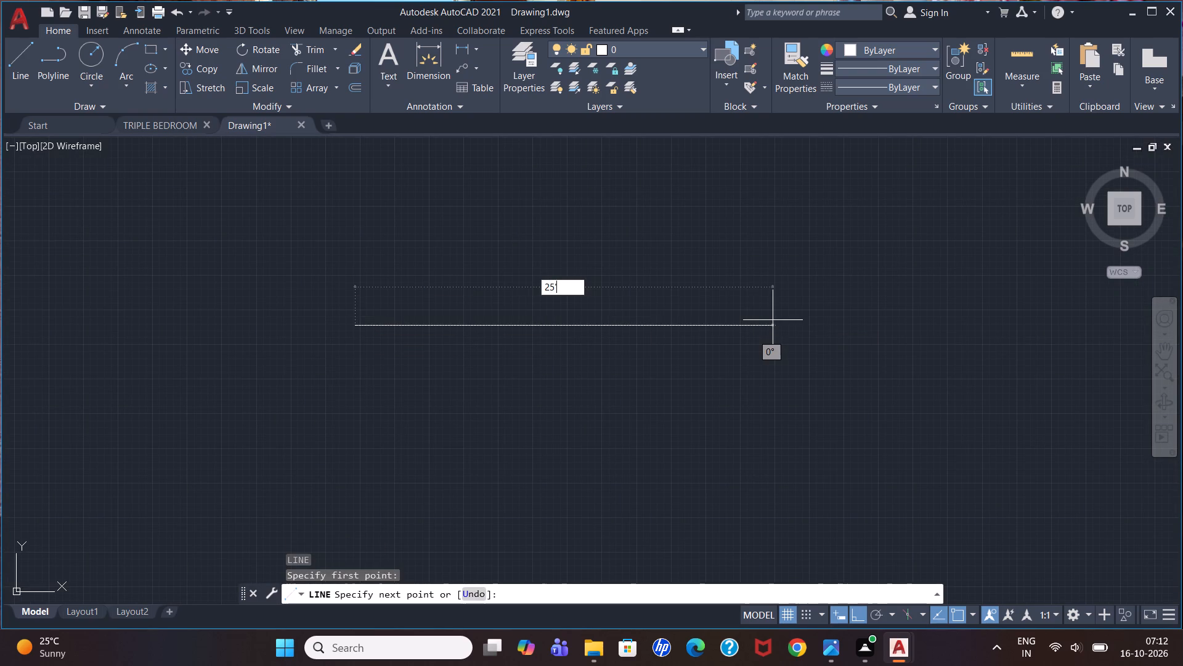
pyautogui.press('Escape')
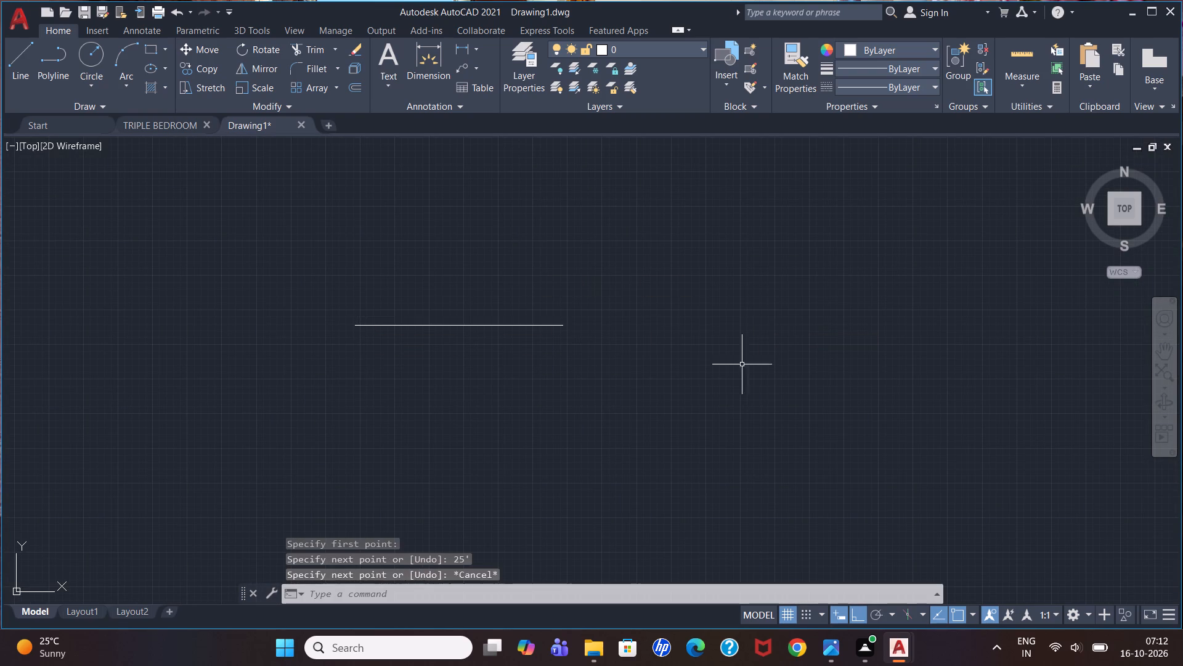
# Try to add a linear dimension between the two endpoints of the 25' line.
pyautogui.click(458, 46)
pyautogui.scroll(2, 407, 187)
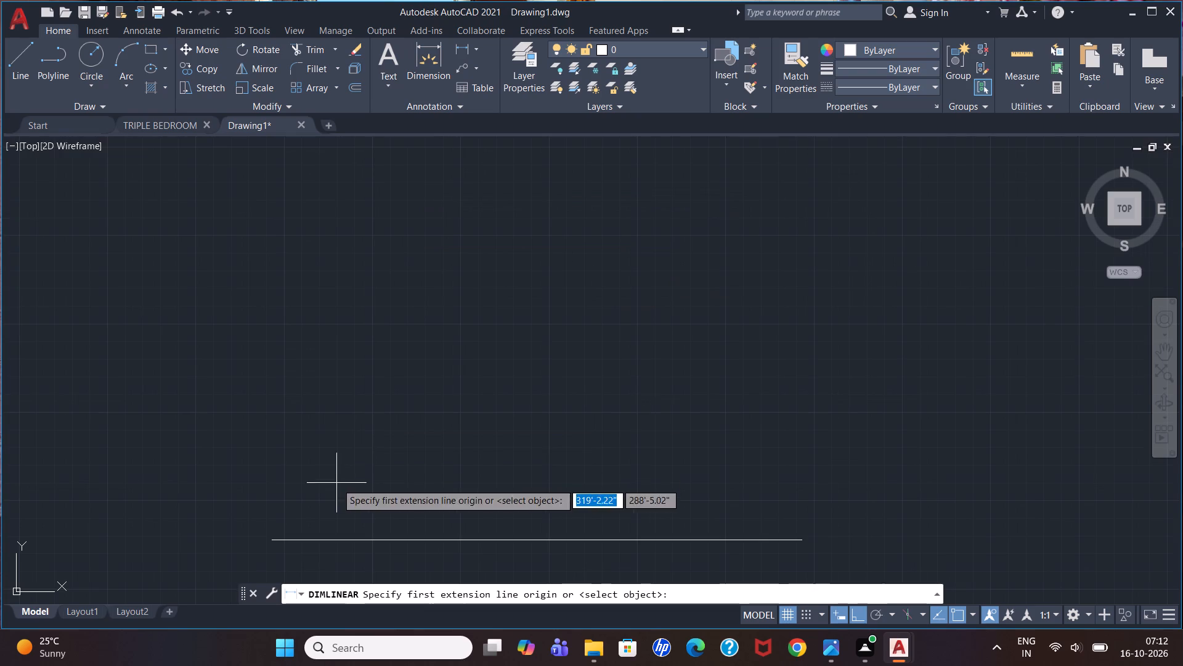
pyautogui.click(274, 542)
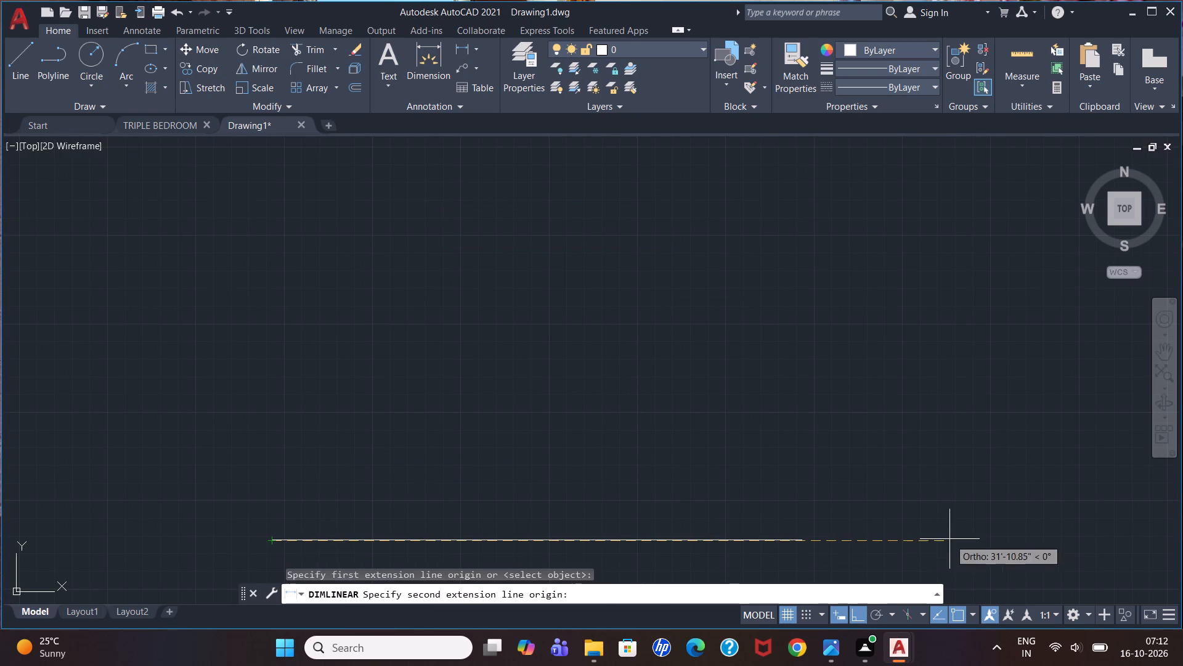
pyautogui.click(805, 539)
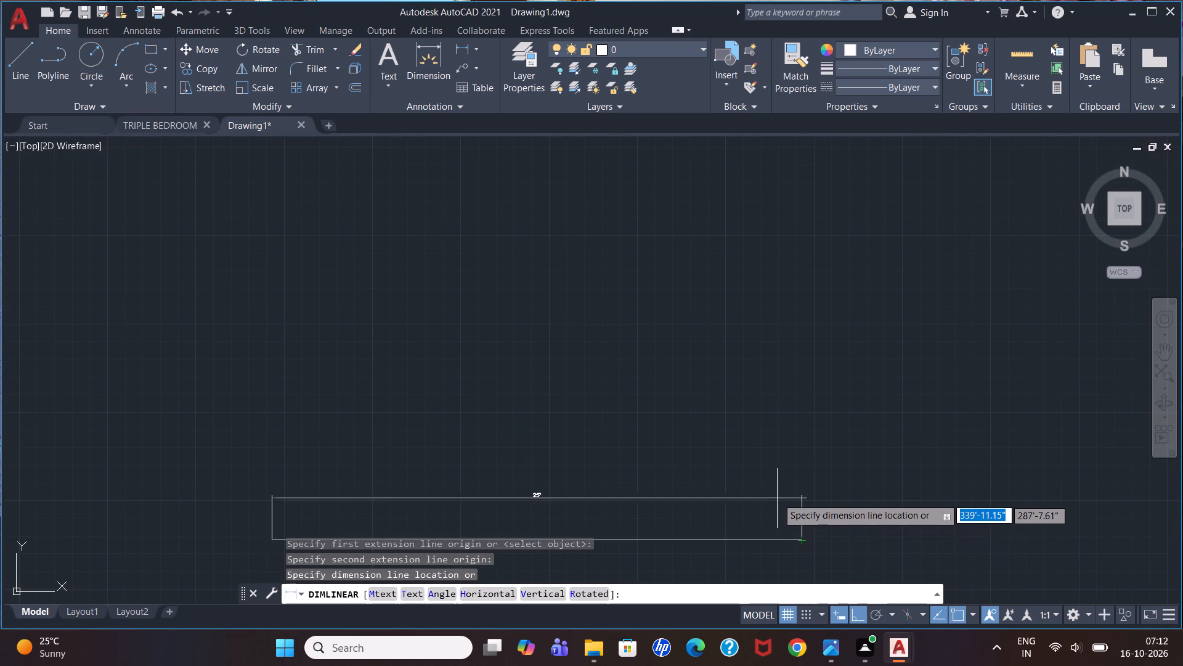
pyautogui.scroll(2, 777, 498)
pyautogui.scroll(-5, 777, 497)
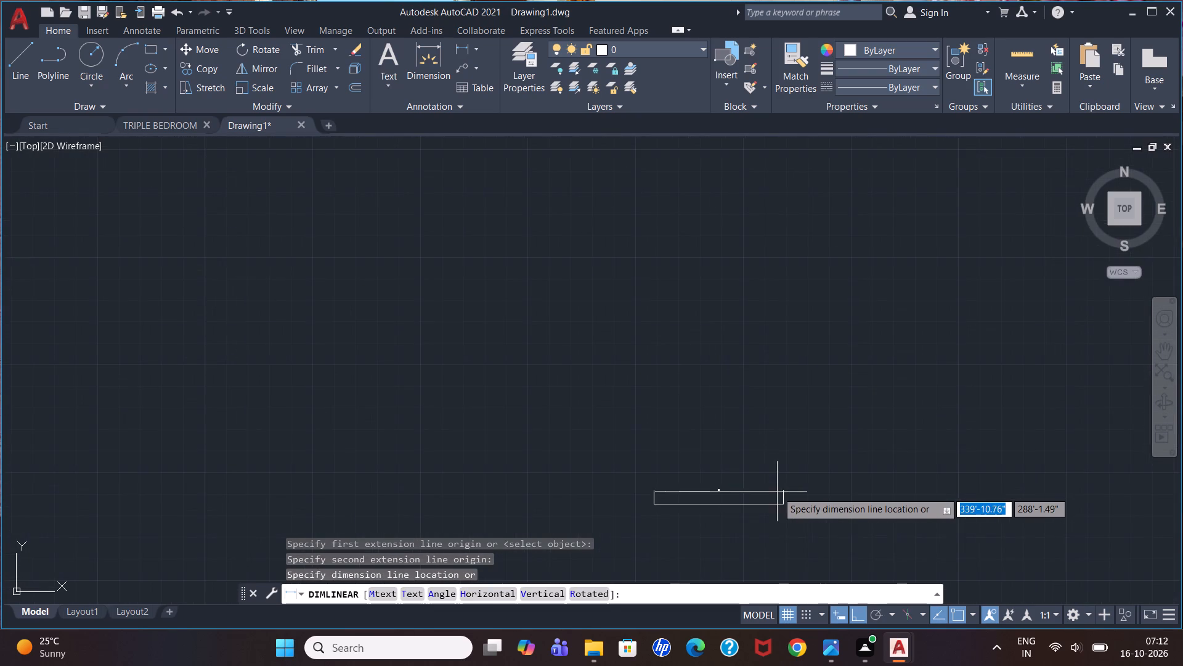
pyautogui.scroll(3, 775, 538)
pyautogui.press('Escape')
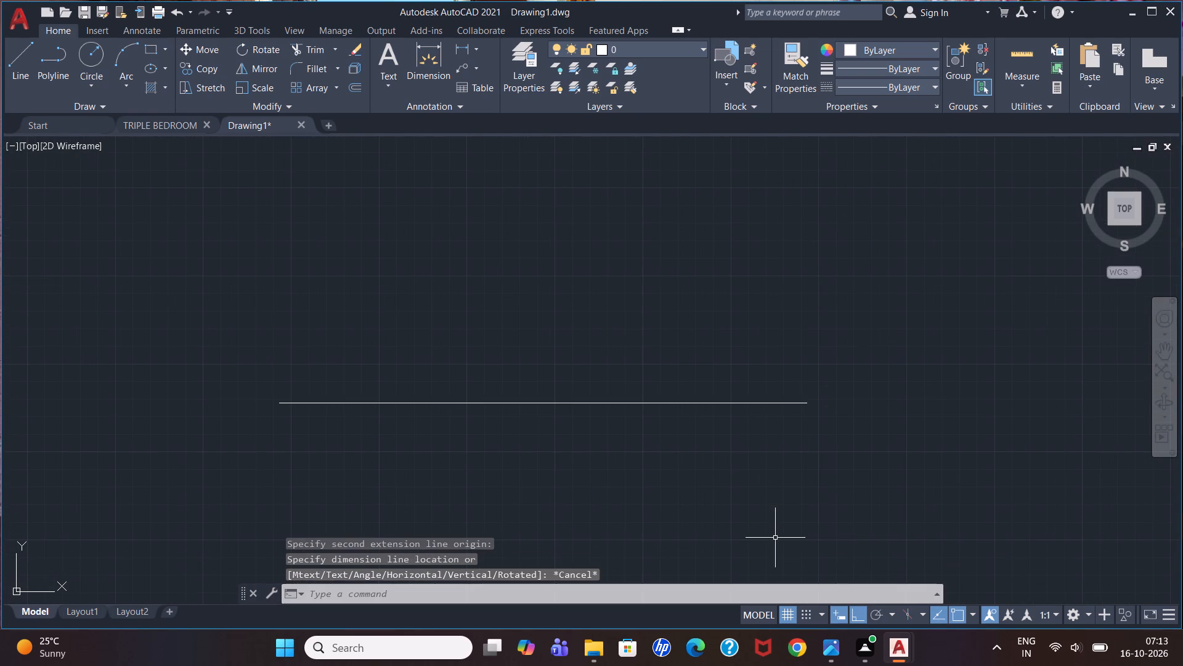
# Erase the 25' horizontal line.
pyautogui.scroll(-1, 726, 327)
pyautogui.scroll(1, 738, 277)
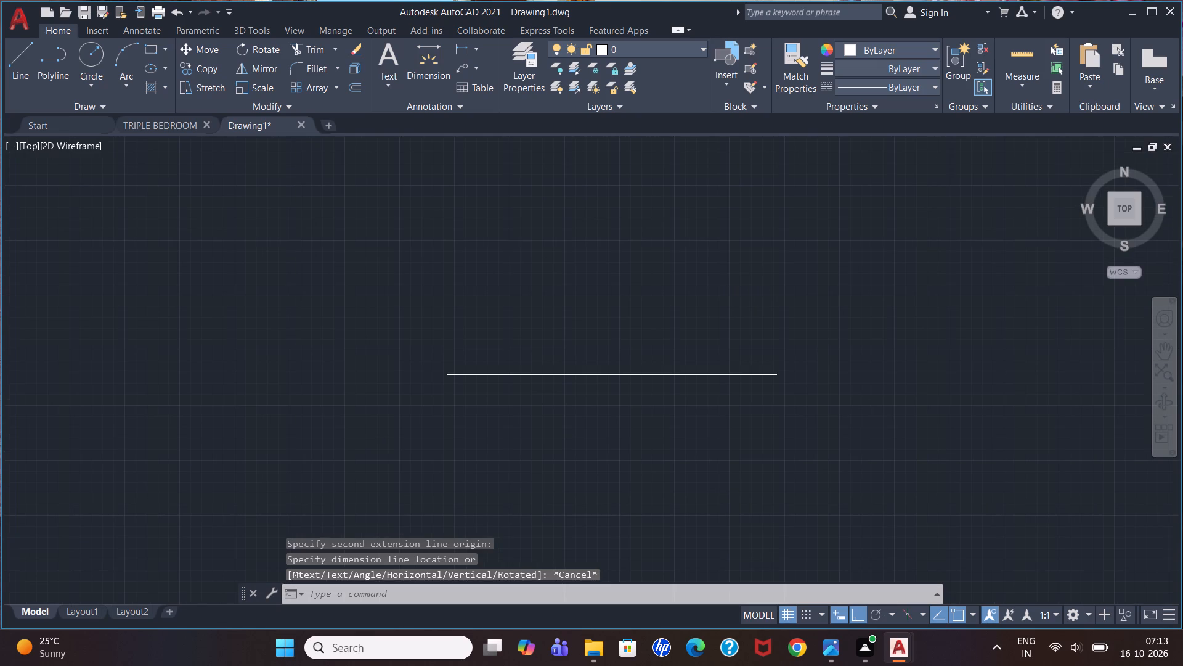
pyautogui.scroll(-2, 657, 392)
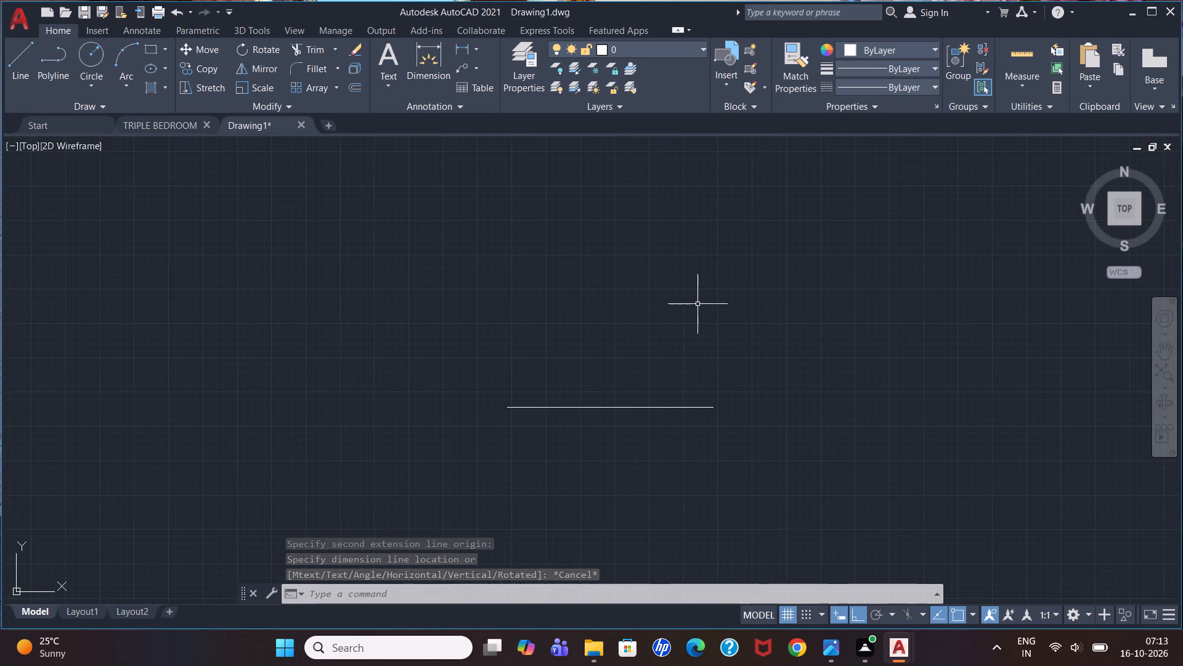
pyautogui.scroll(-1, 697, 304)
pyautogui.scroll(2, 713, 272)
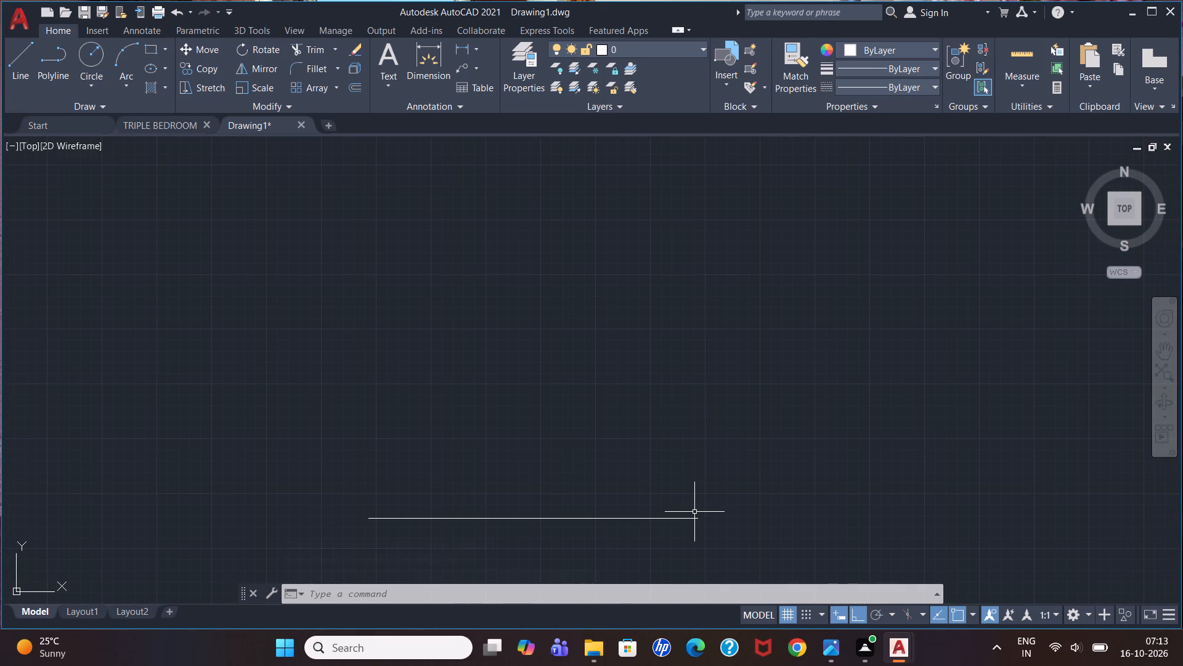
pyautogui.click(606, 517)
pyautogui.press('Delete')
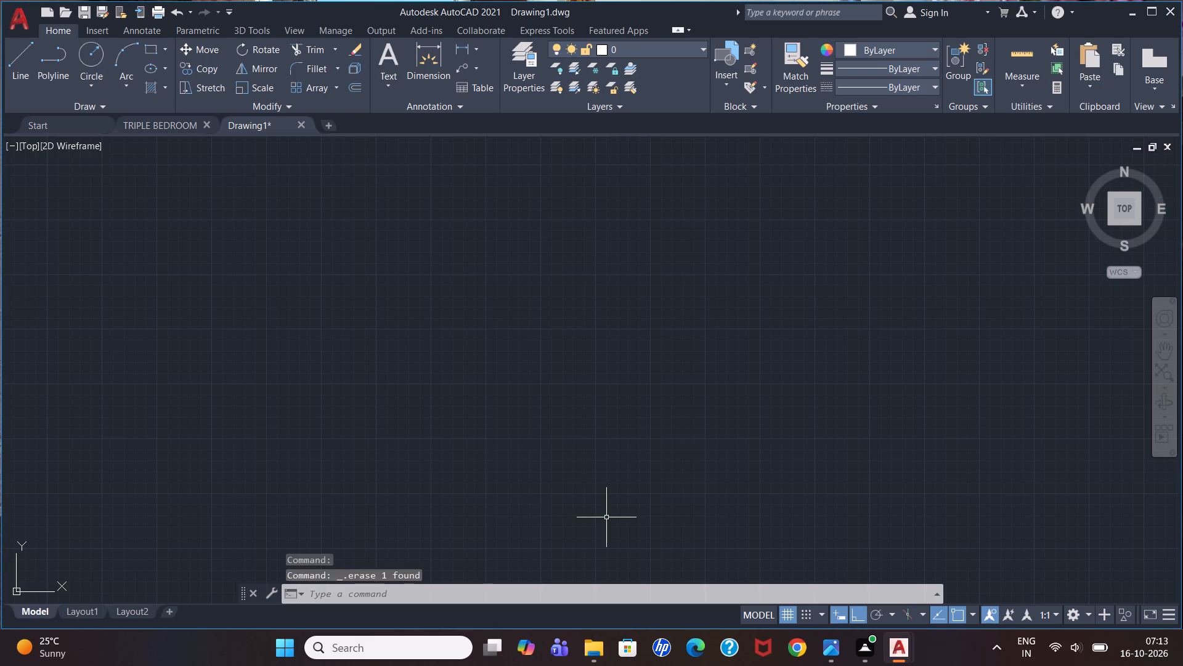
# Draw a closed rectangular outline 25' wide and 36' high with the Line command, starting from a free point.
pyautogui.press('l')
pyautogui.press('Return')
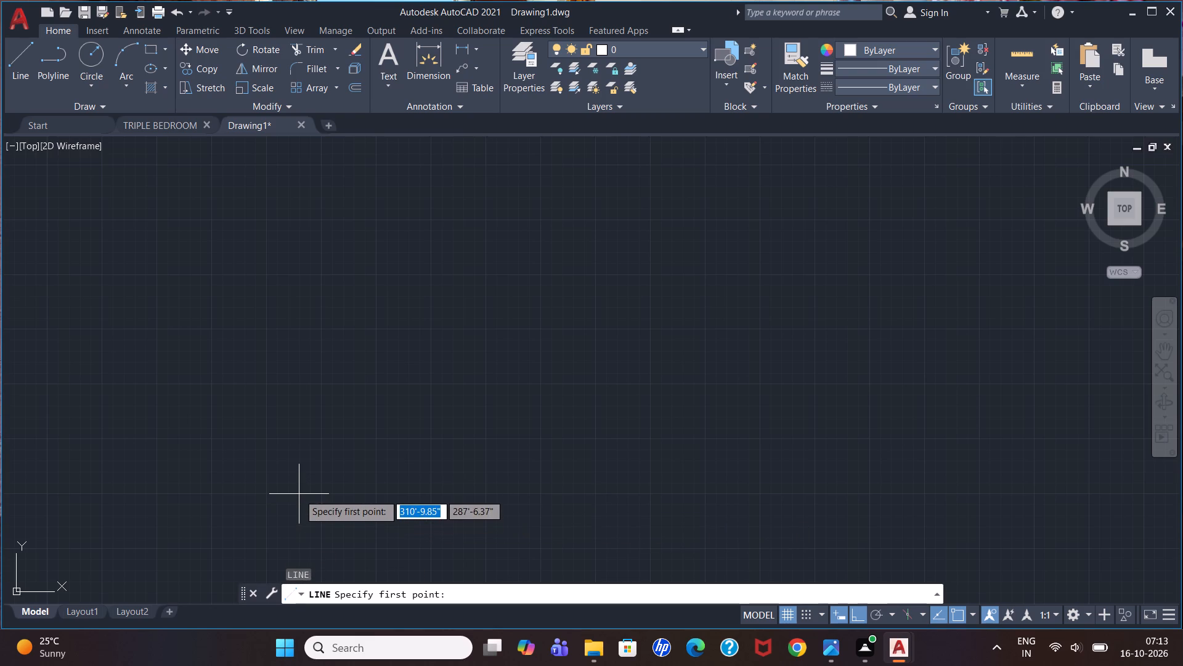
pyautogui.scroll(-8, 299, 494)
pyautogui.scroll(2, 383, 422)
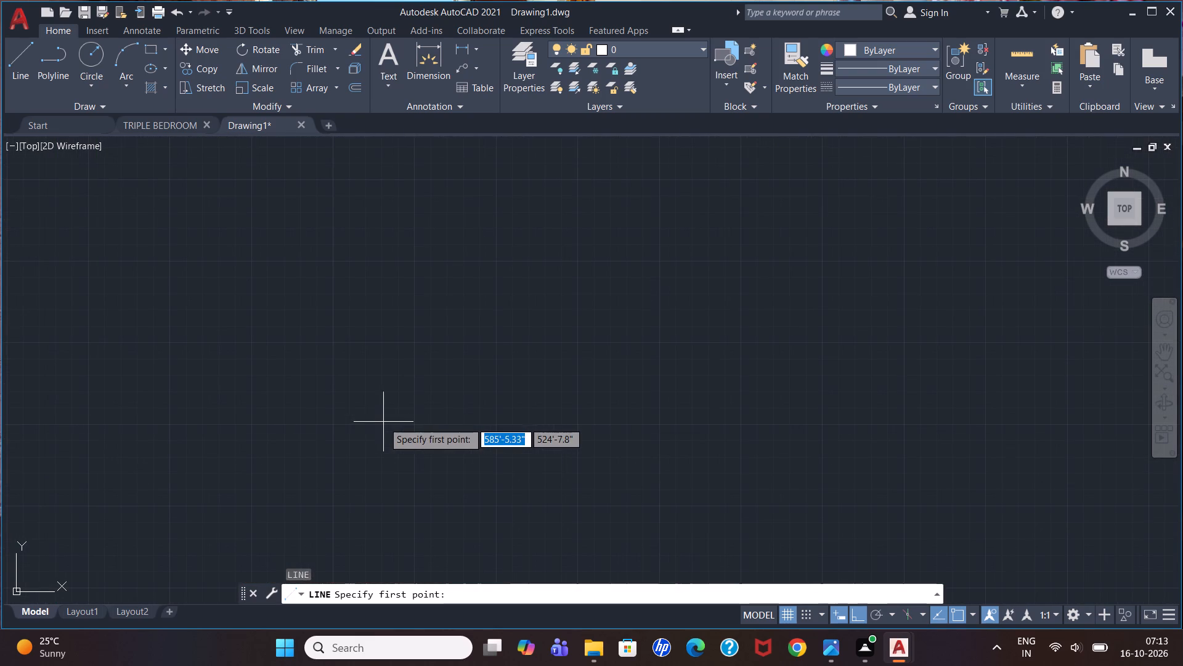
pyautogui.click(347, 436)
pyautogui.write("25'")
pyautogui.press('Return')
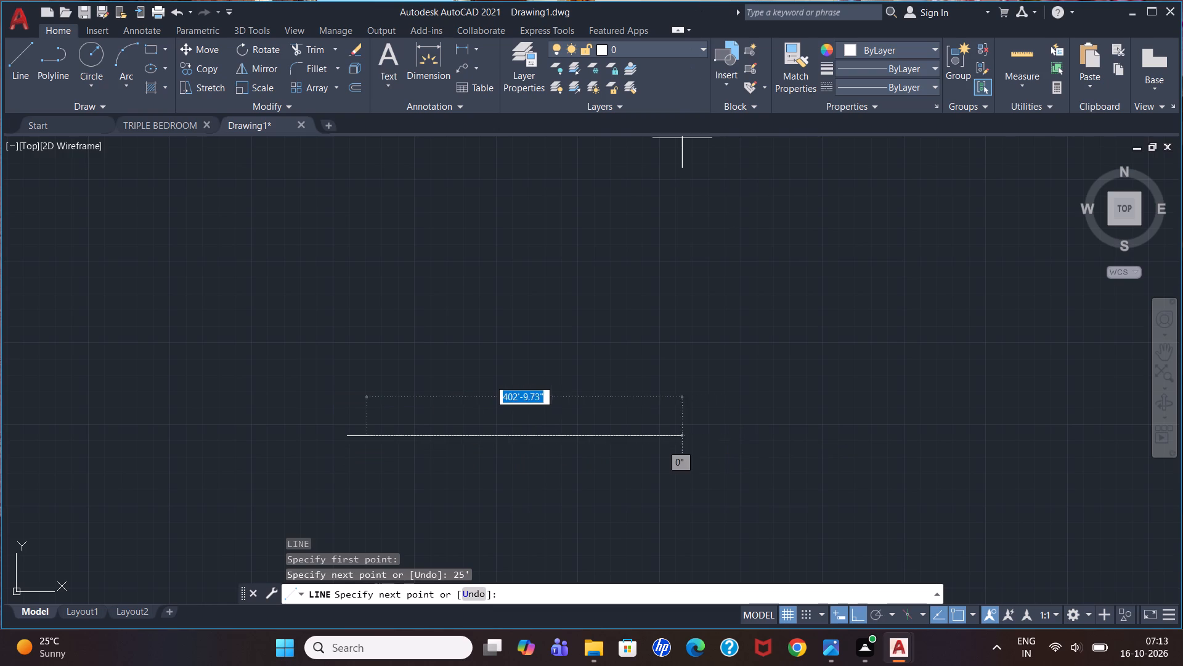
pyautogui.scroll(2, 551, 358)
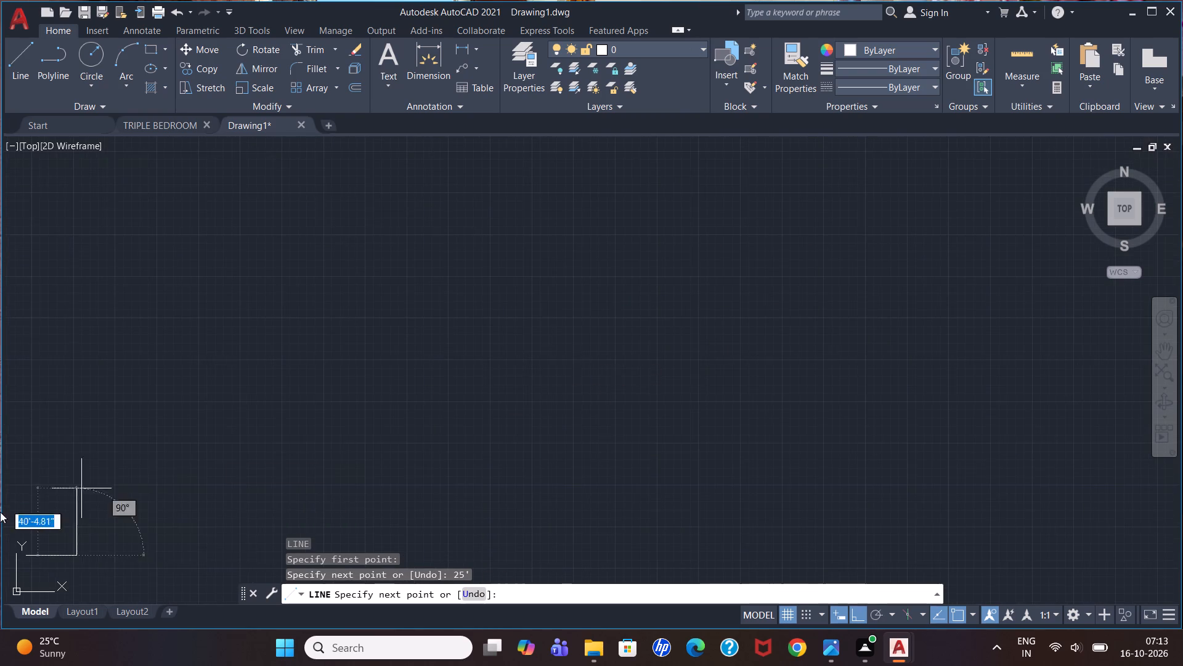
pyautogui.scroll(-3, 284, 309)
pyautogui.scroll(3, 132, 404)
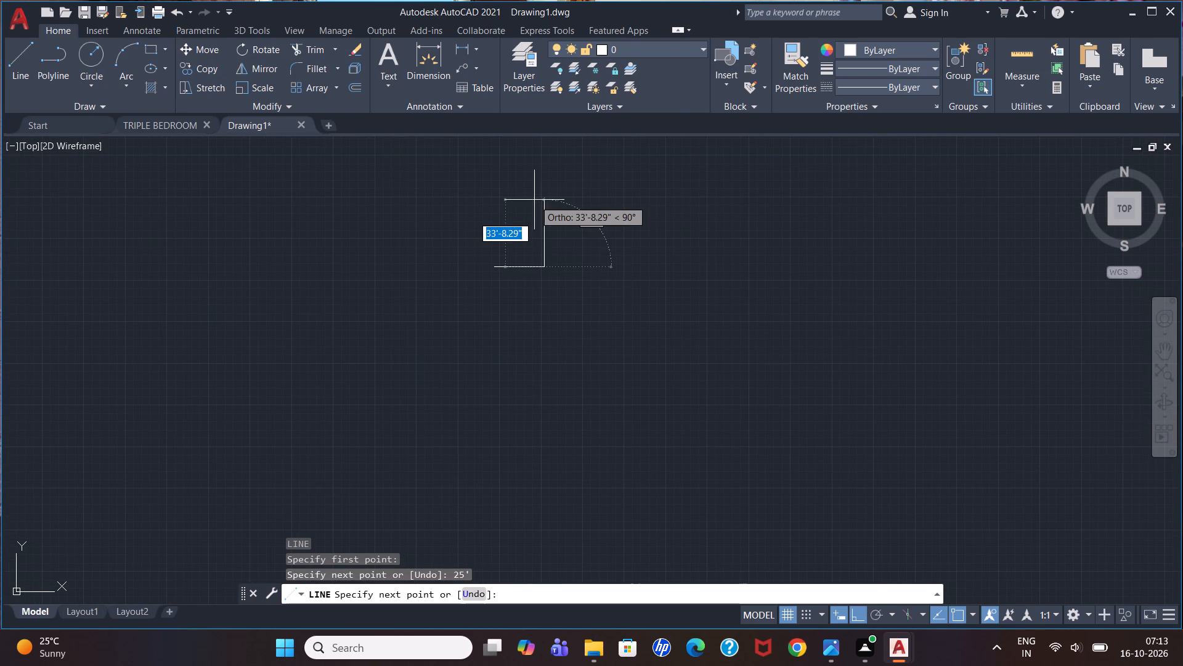
pyautogui.scroll(2, 537, 202)
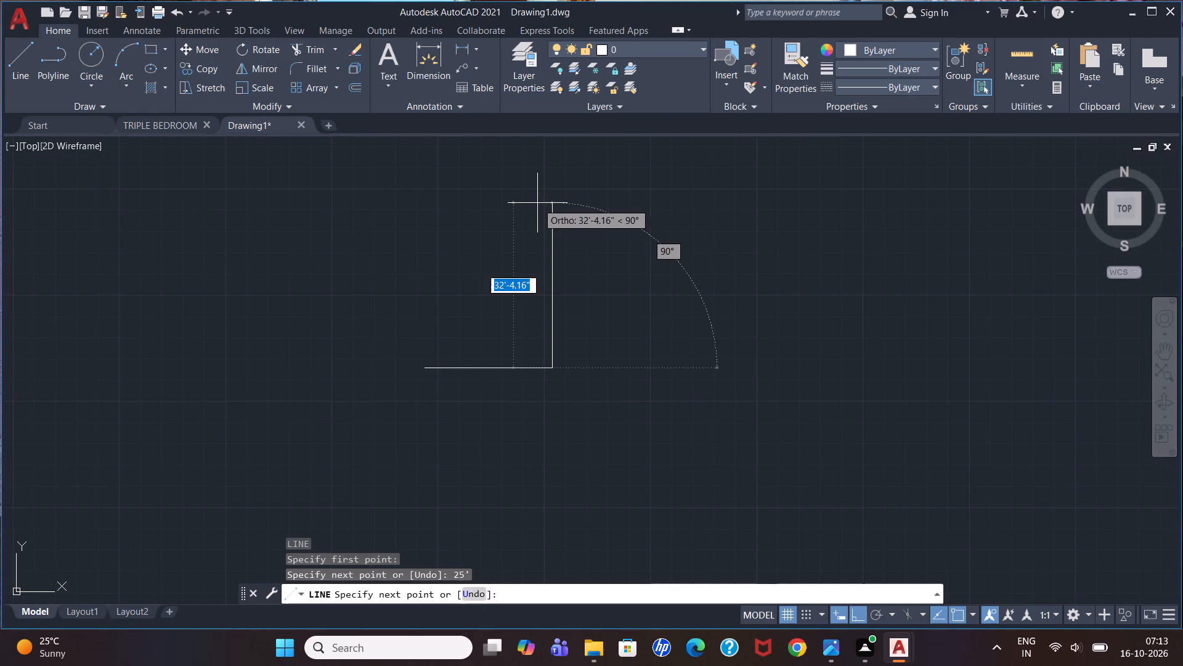
pyautogui.write("36'")
pyautogui.press('Return')
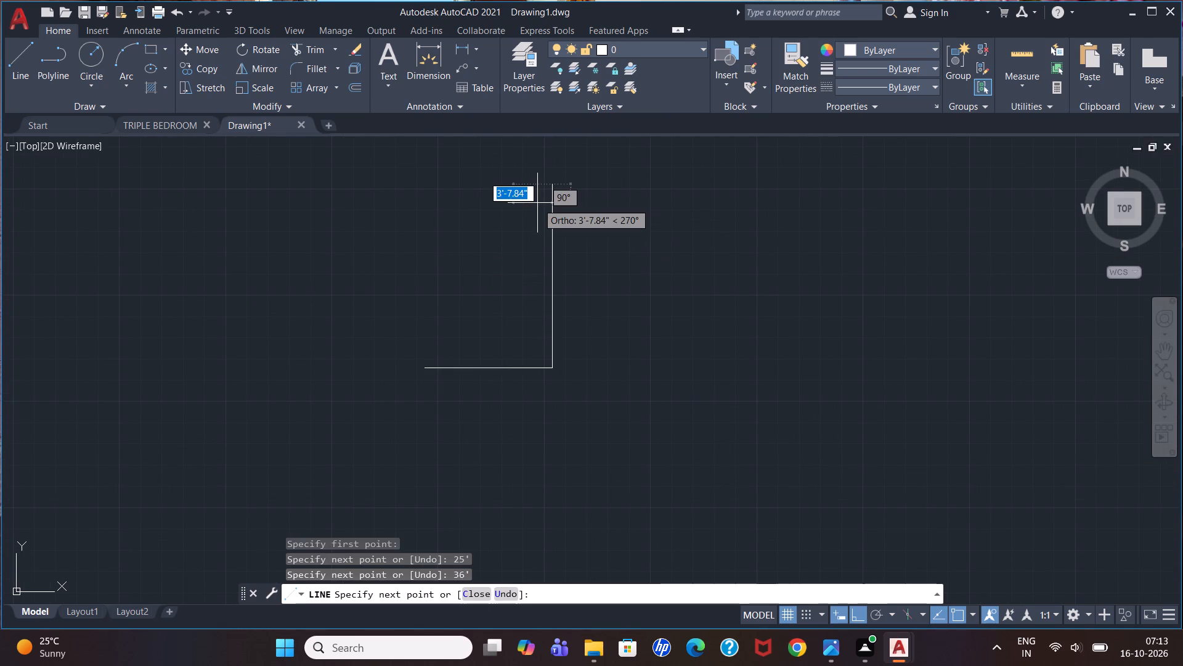
pyautogui.write("25'")
pyautogui.press('Return')
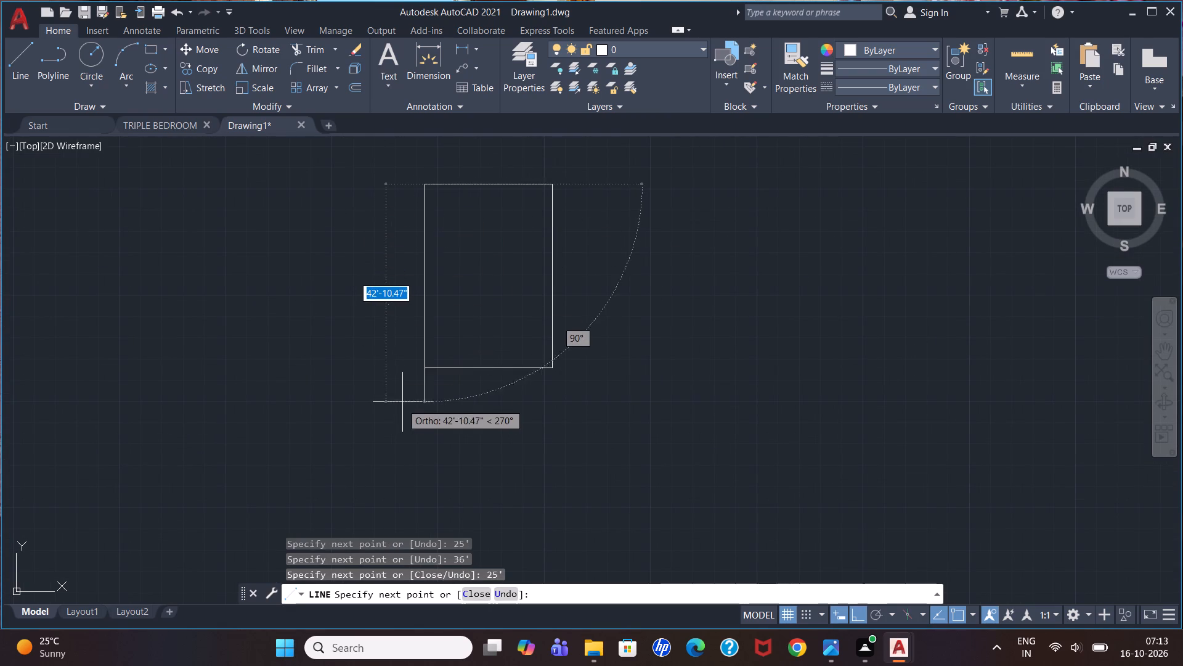
pyautogui.click(429, 368)
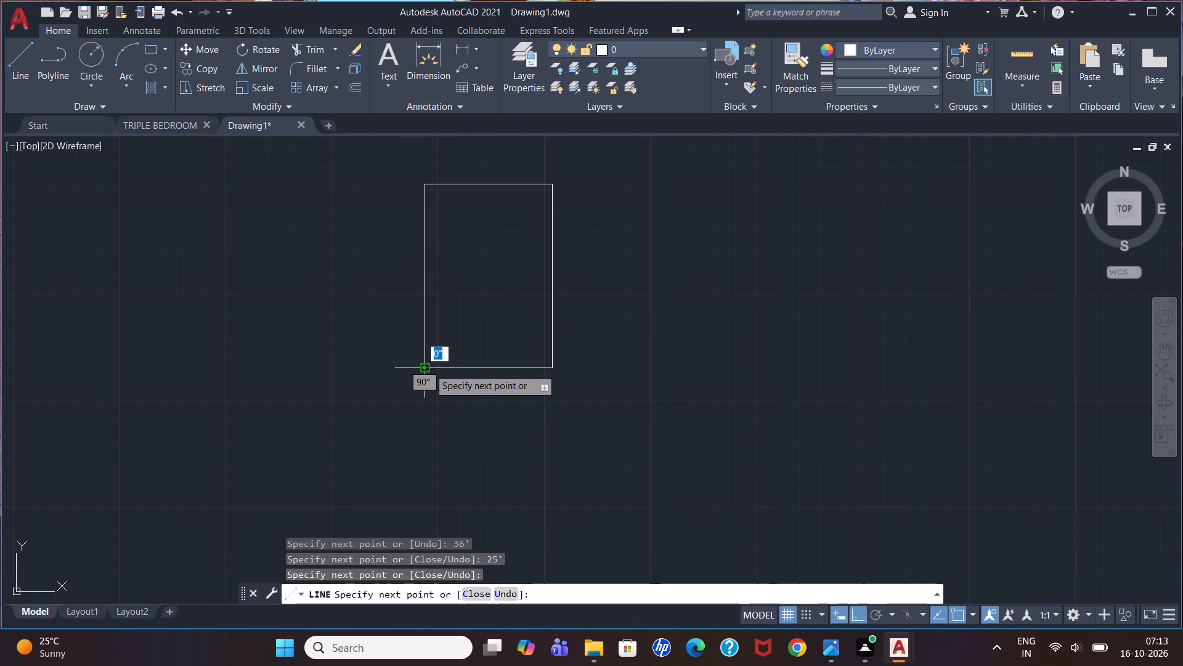
pyautogui.press('Escape')
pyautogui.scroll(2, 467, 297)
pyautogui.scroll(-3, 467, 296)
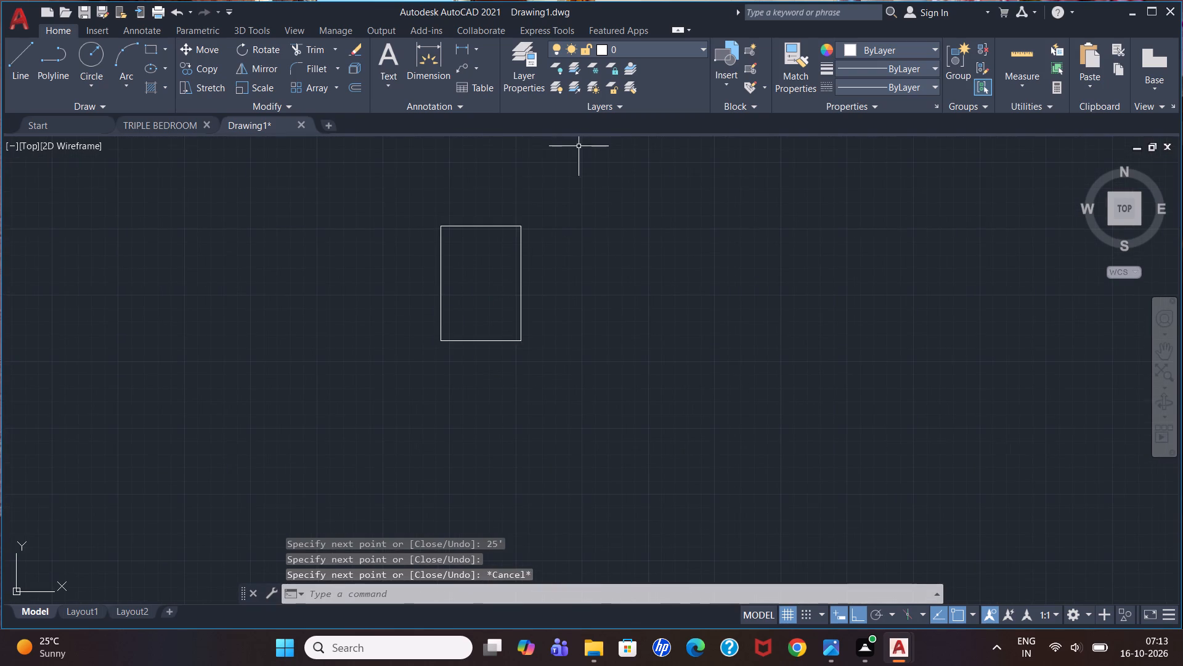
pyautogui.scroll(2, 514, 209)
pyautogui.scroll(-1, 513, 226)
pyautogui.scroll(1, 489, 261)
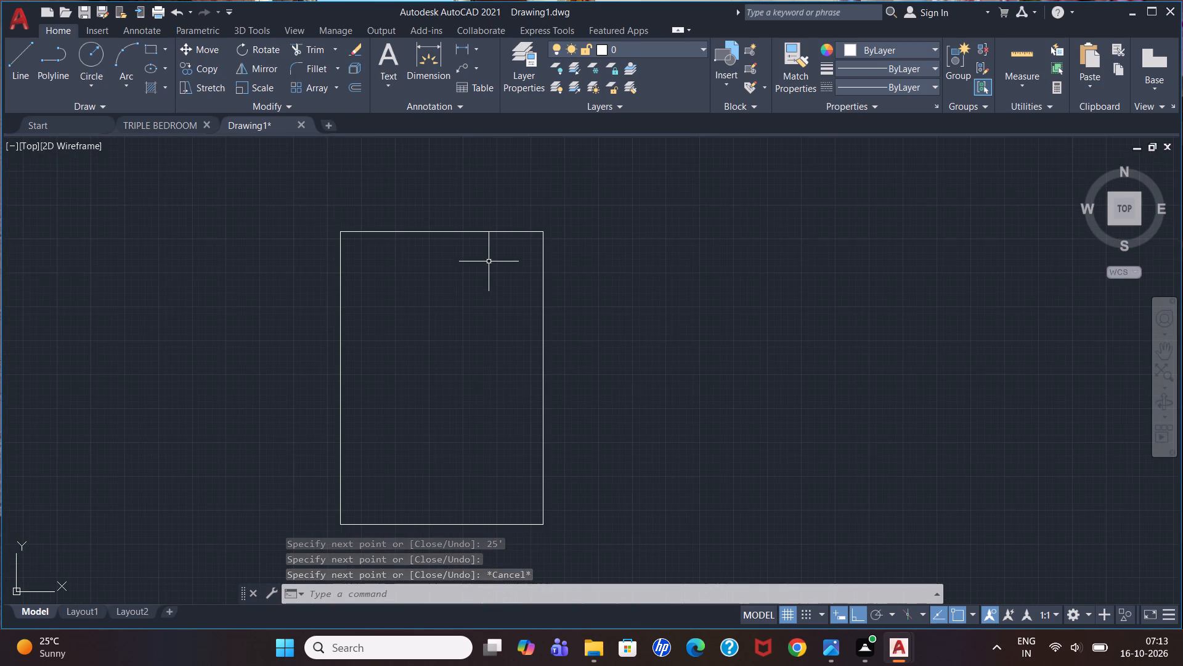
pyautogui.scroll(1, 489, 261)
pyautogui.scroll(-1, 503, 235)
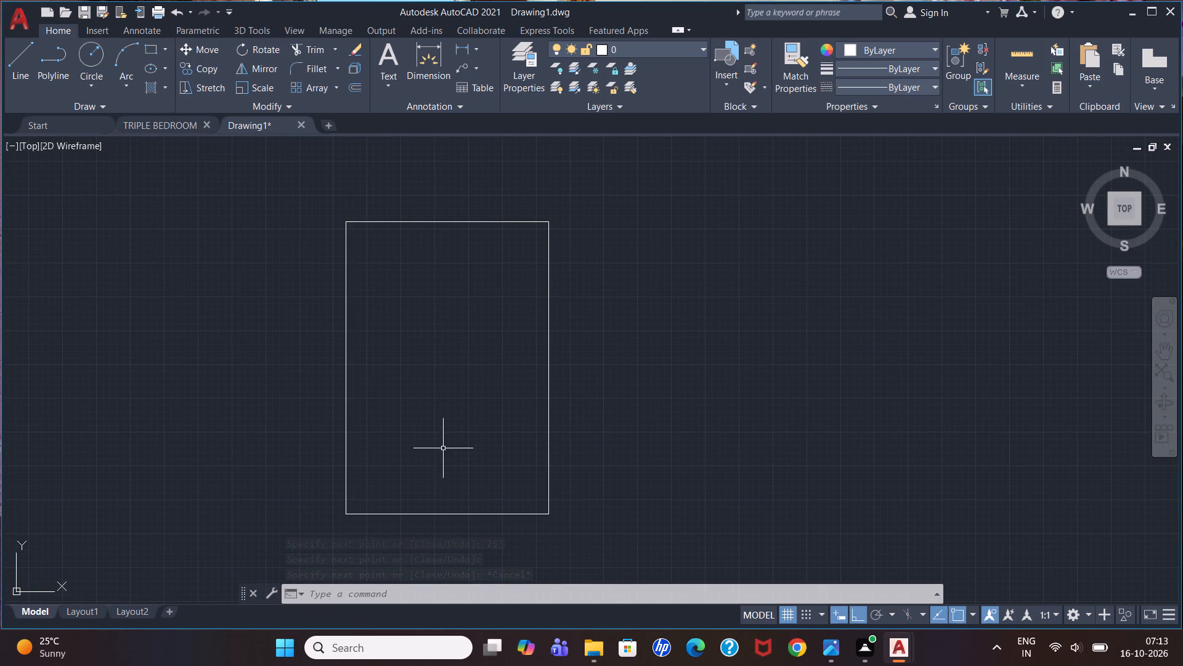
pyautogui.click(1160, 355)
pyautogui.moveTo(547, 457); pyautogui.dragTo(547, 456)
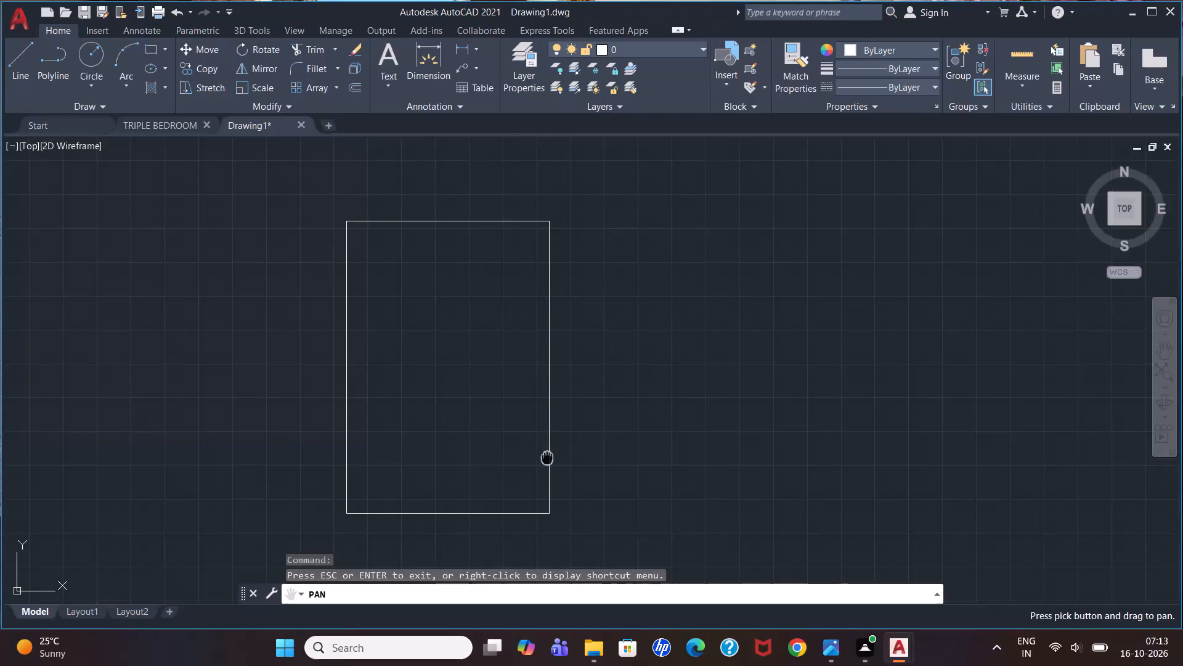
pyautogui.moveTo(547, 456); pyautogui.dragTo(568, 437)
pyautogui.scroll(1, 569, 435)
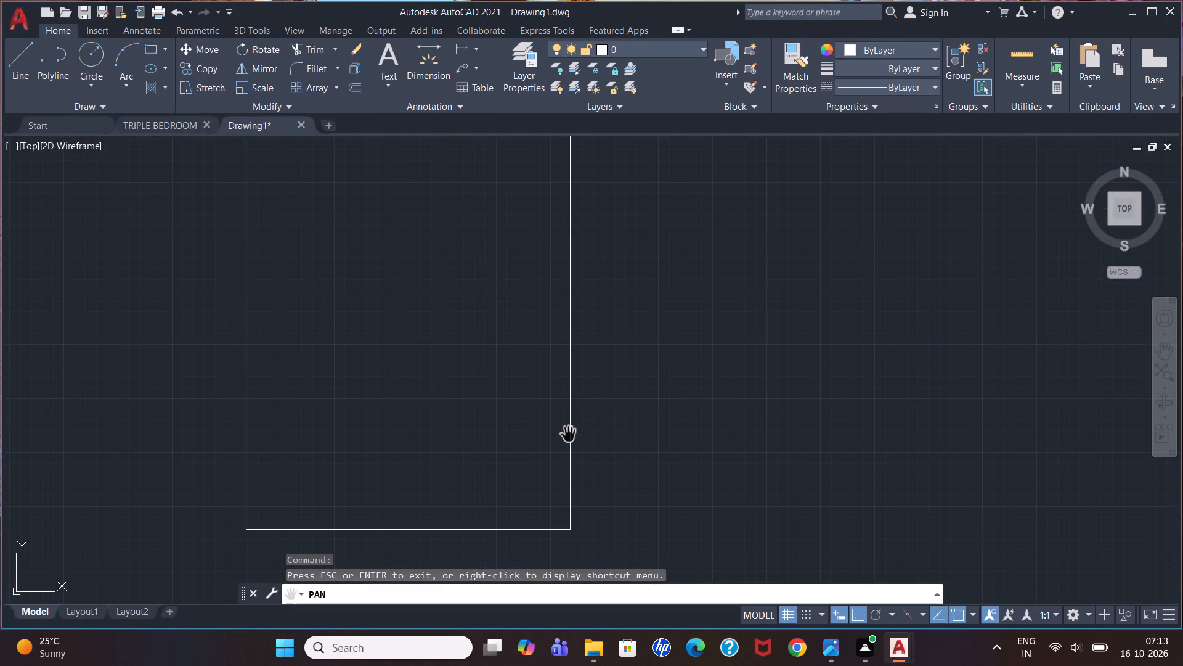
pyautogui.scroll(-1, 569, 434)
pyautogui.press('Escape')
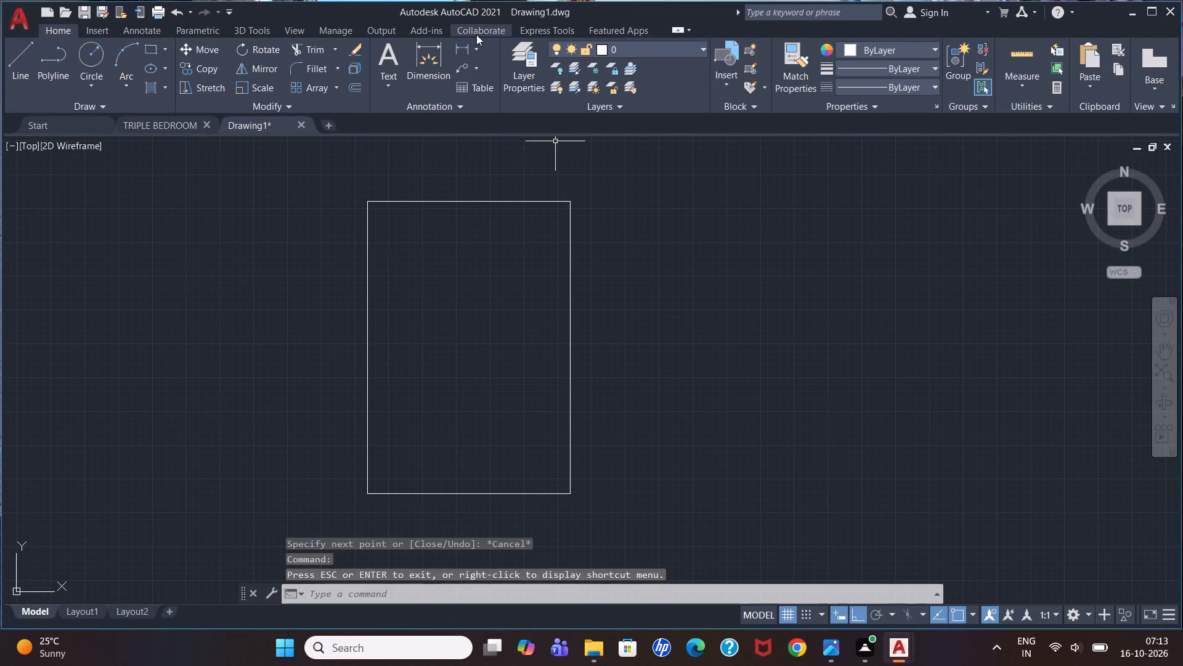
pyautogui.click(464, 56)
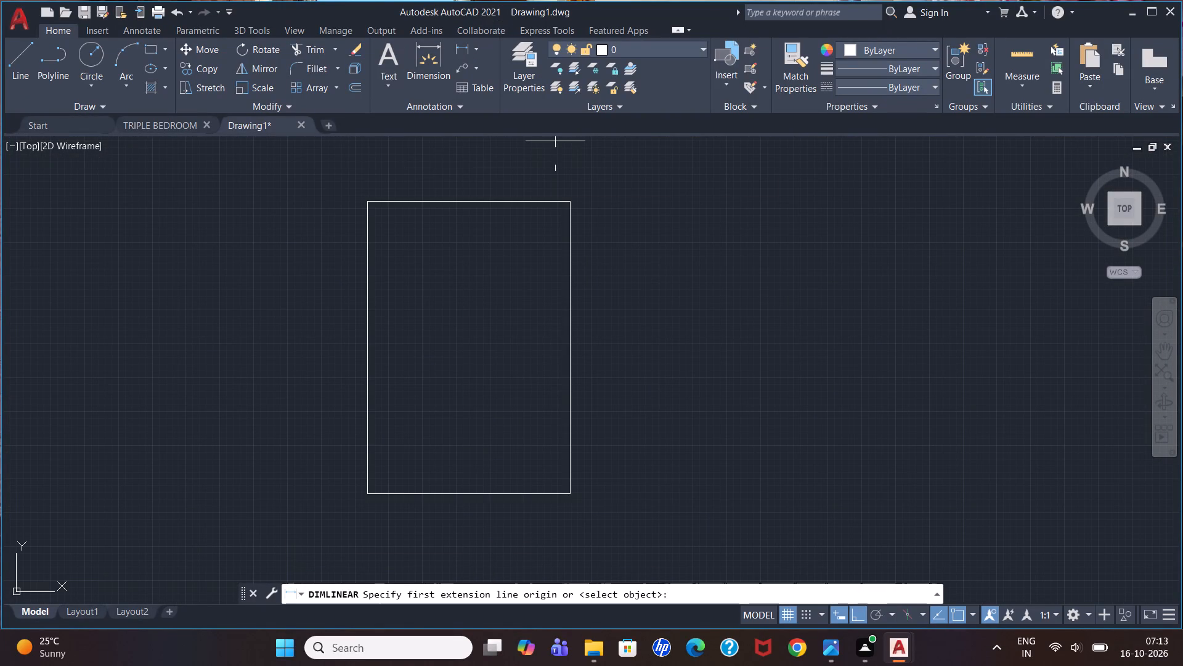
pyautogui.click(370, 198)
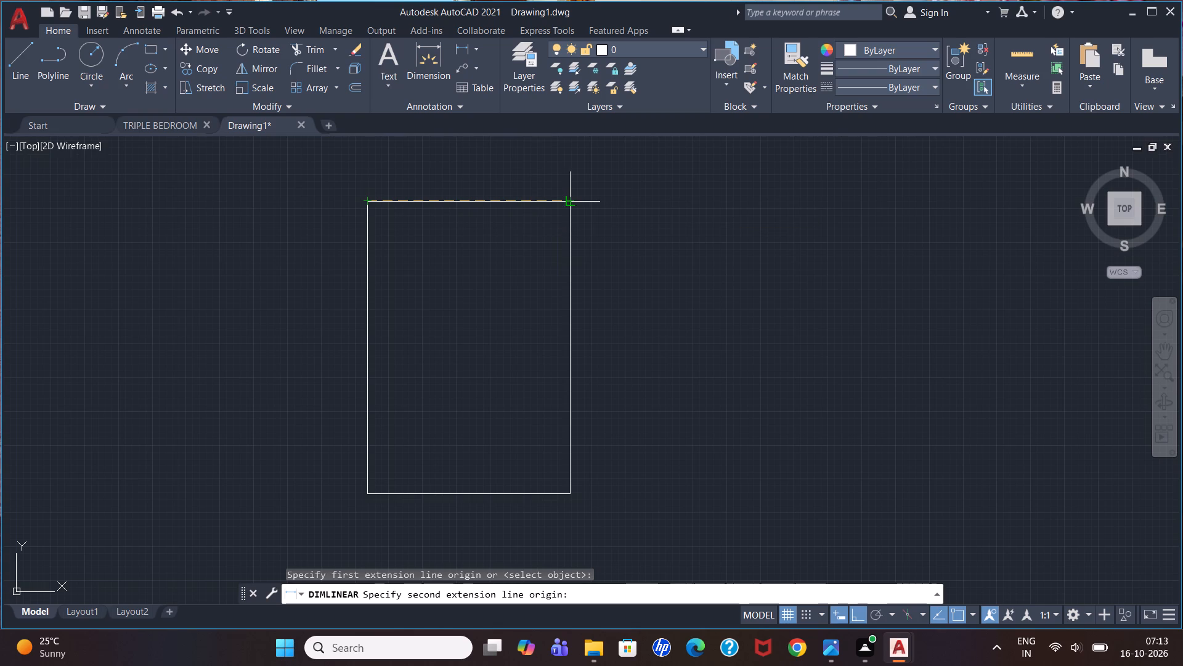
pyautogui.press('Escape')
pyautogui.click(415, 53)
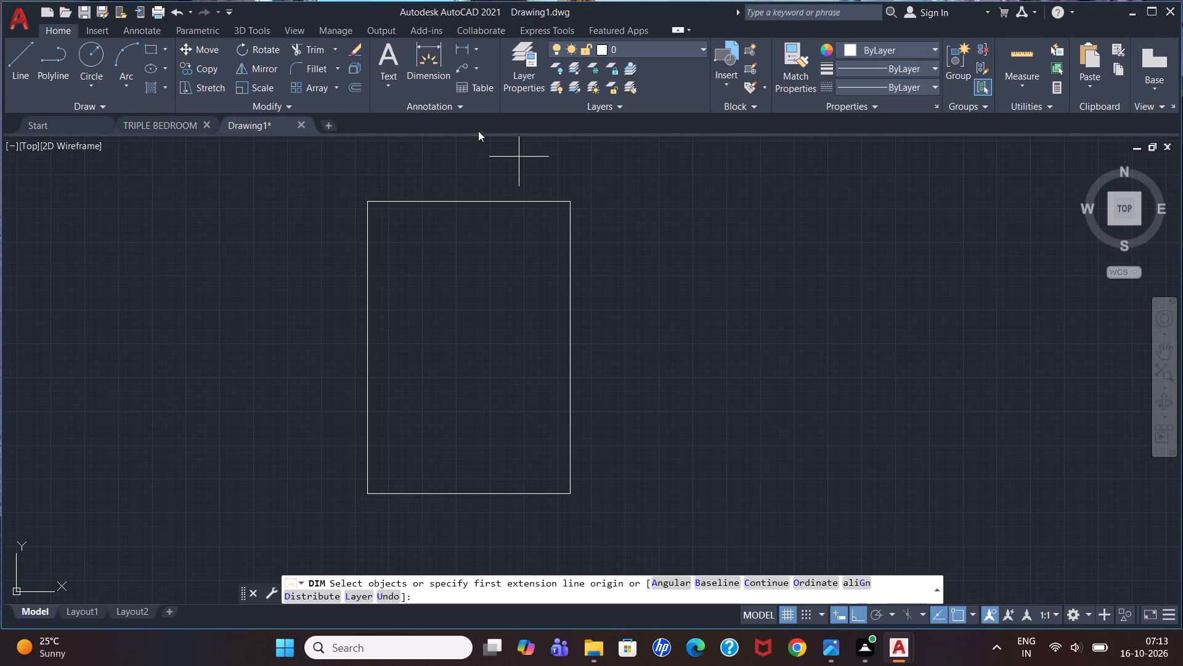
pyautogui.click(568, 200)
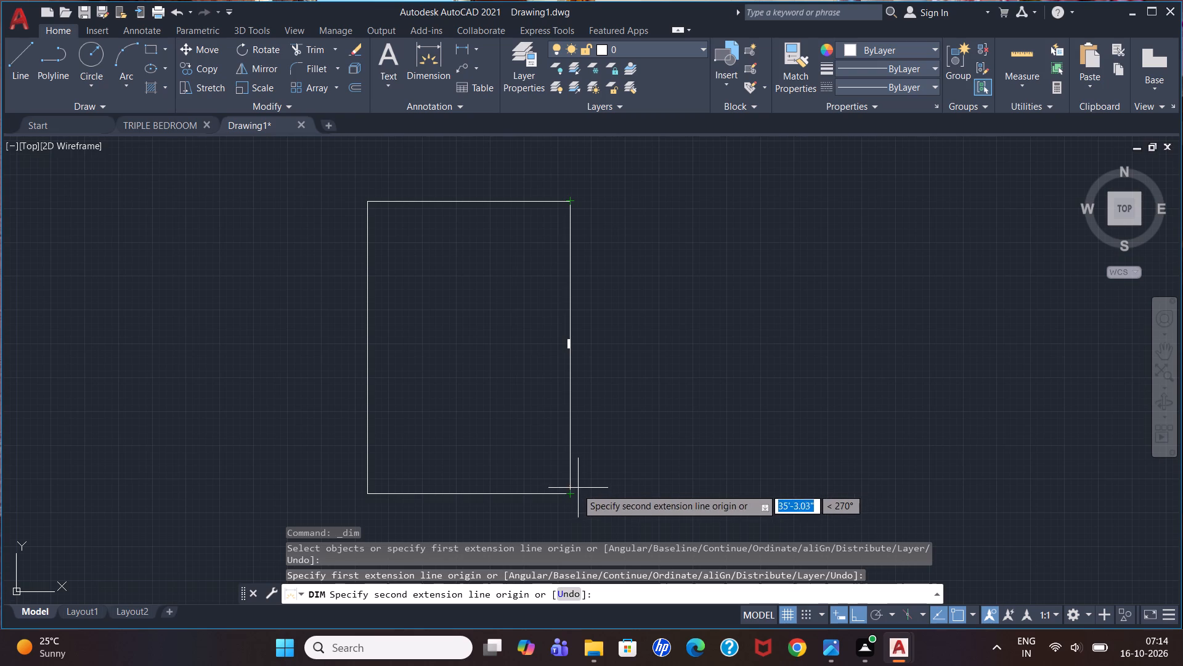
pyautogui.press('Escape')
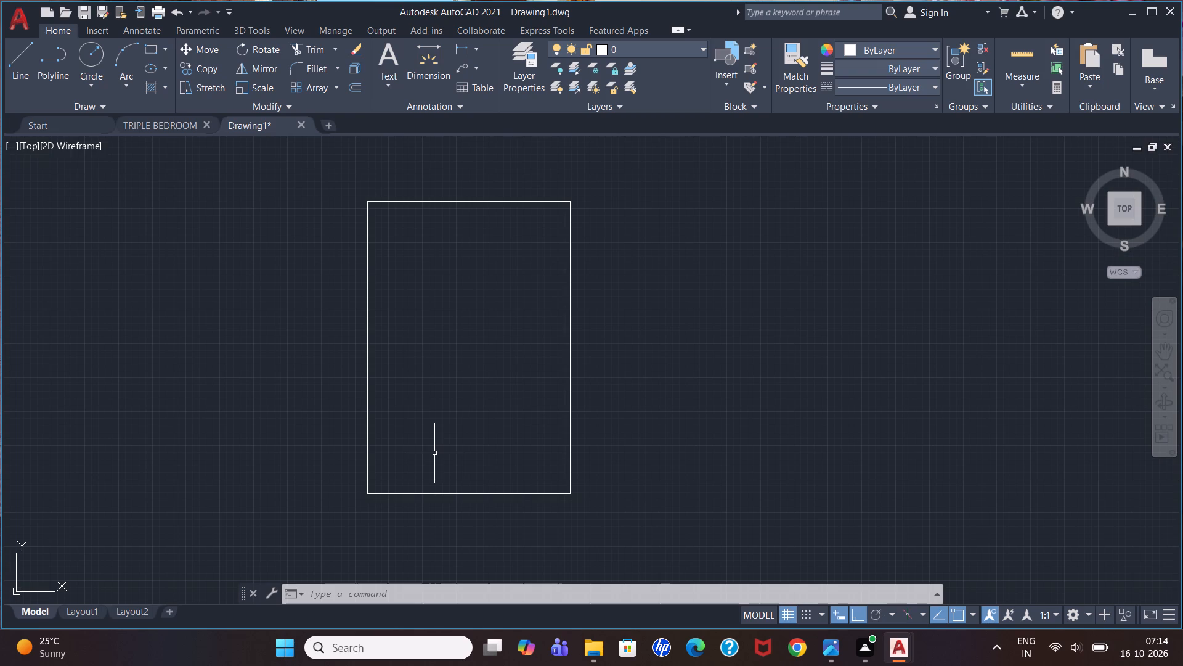
# Offset all four sides of the 25' by 36' outline inward by 9" to form the outer wall thickness.
pyautogui.press('o')
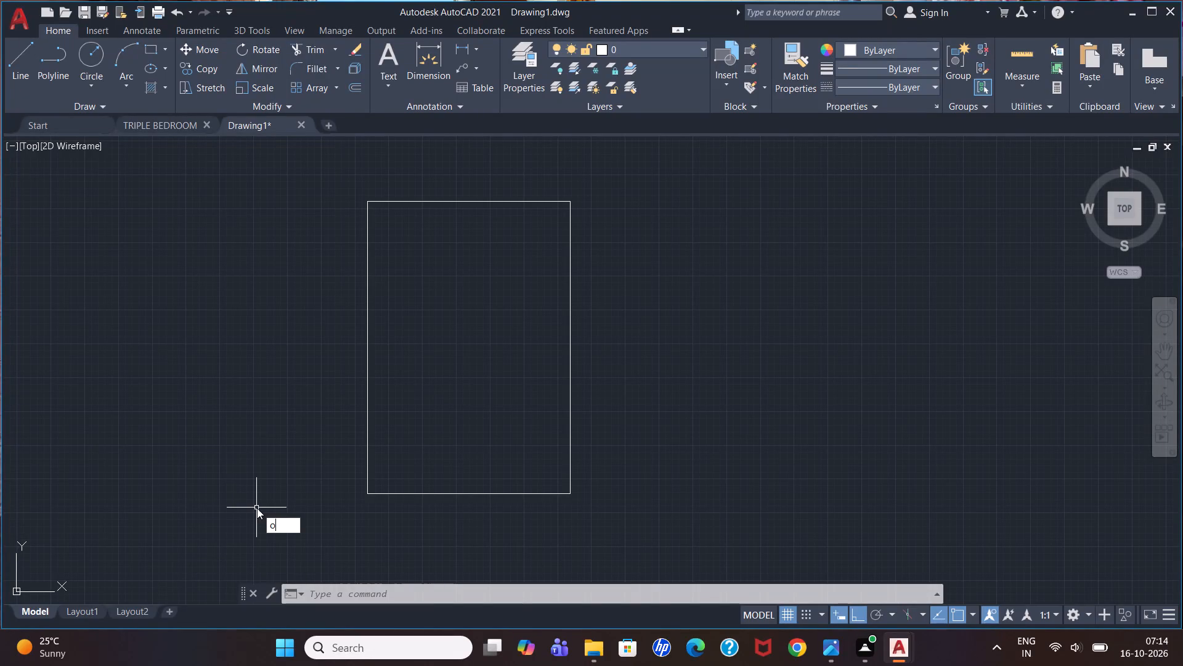
pyautogui.press('Return')
pyautogui.write('9"')
pyautogui.press('Return')
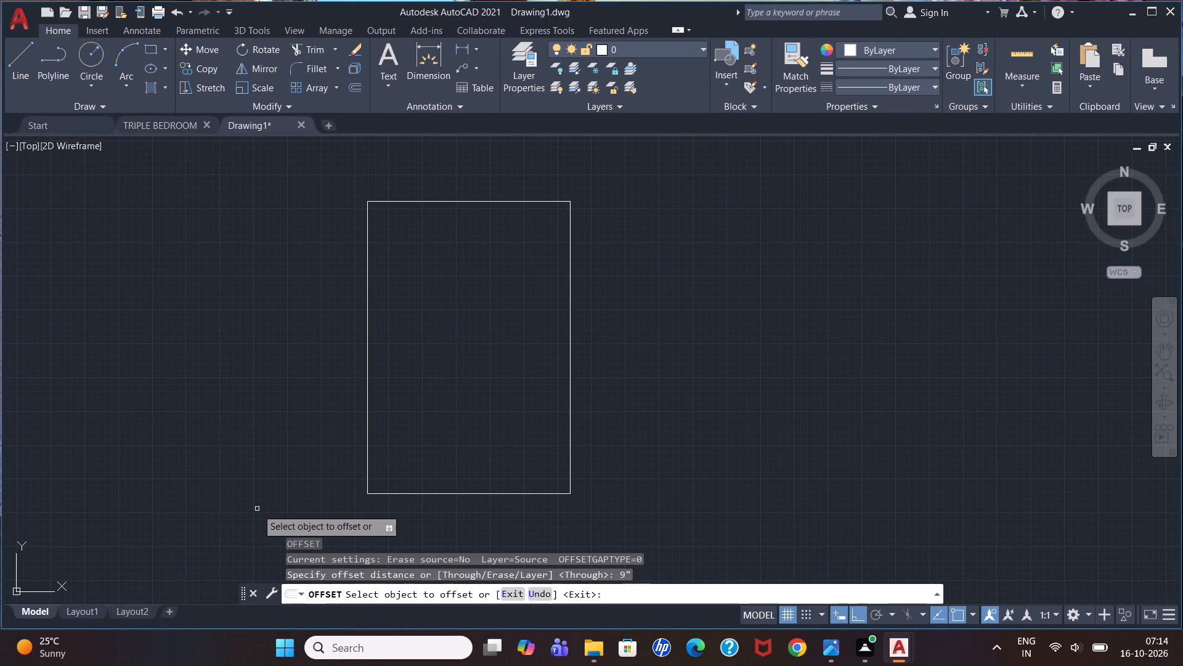
pyautogui.click(365, 437)
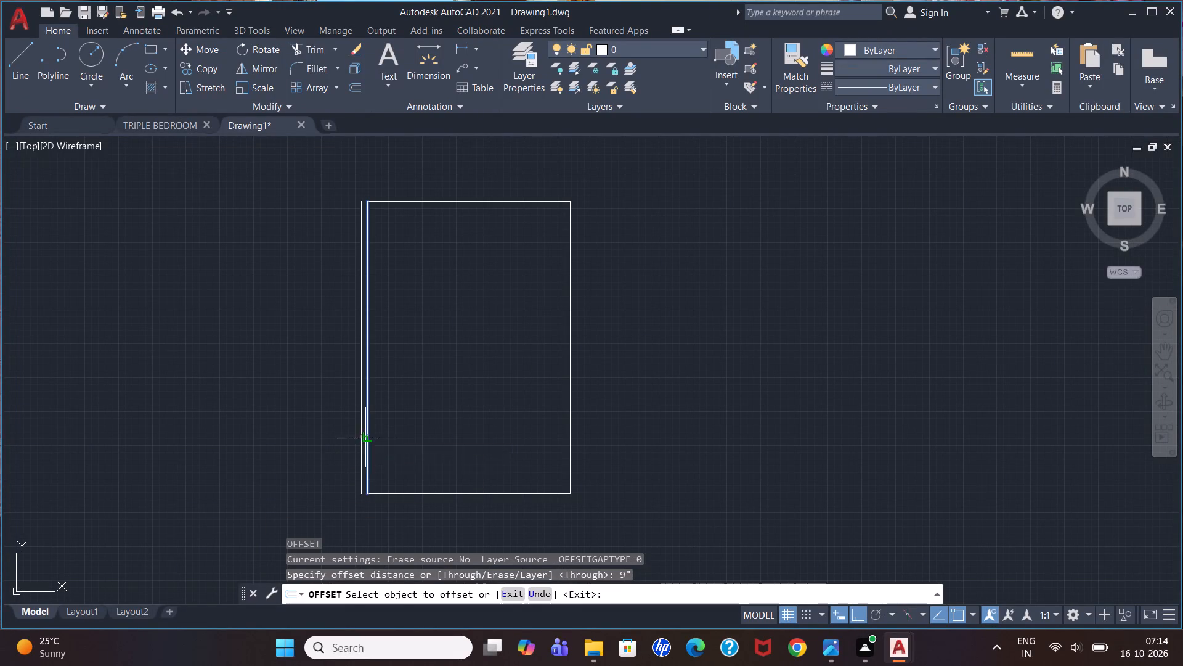
pyautogui.click(399, 438)
pyautogui.click(502, 201)
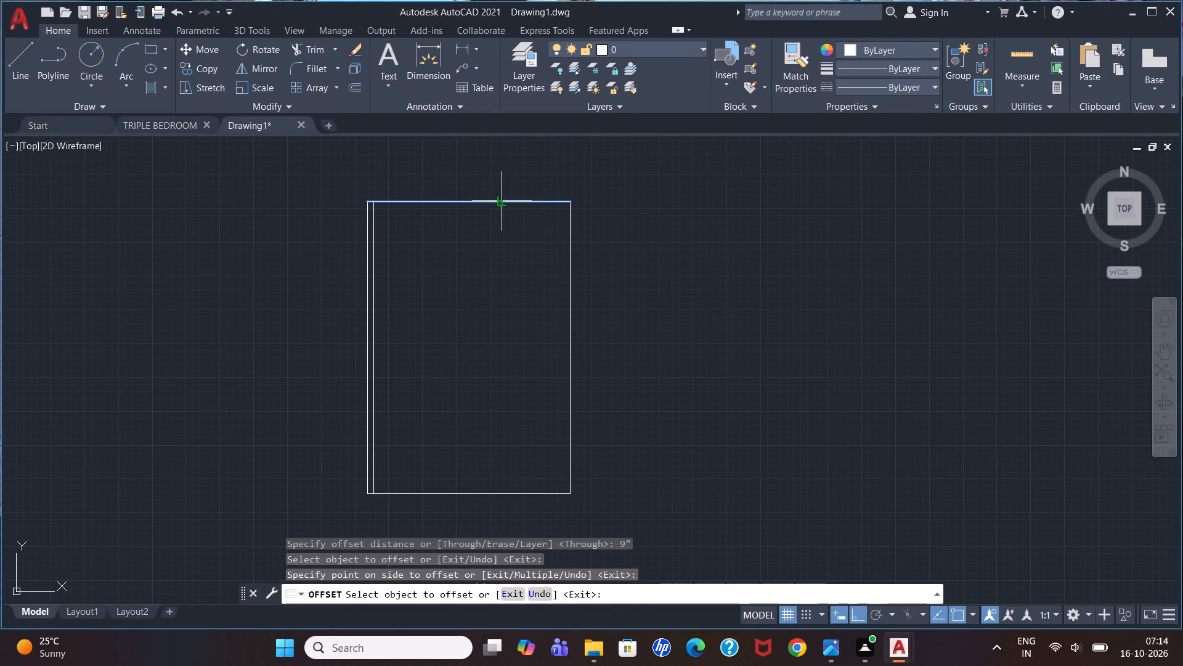
pyautogui.click(492, 238)
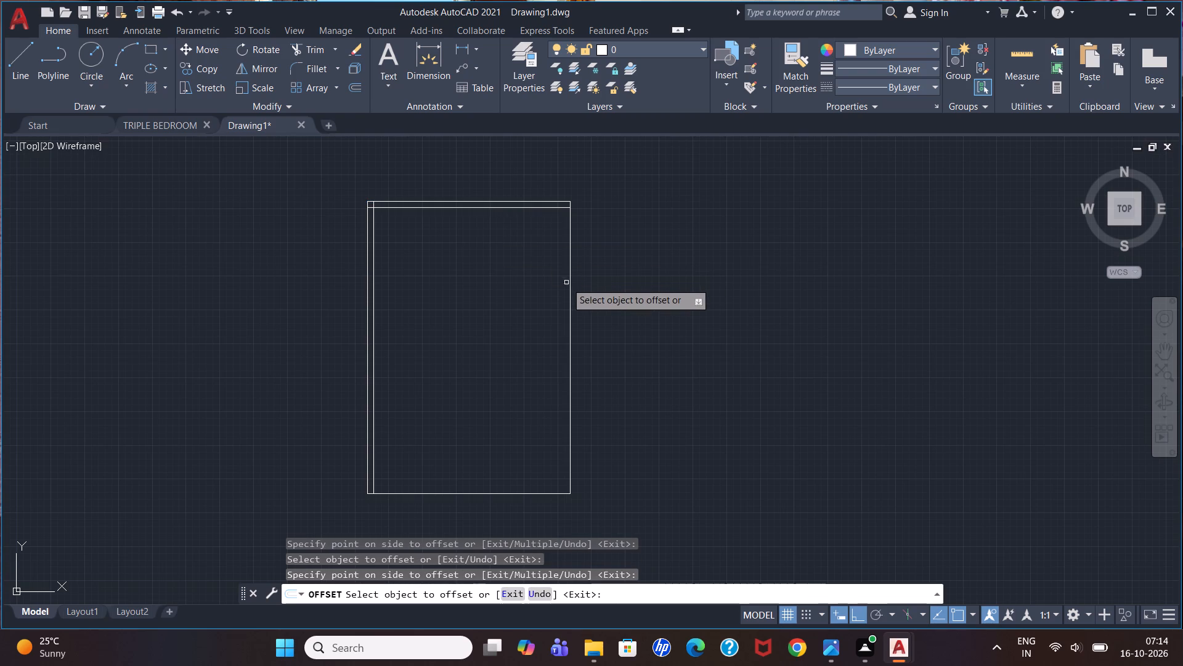
pyautogui.click(569, 284)
pyautogui.click(533, 292)
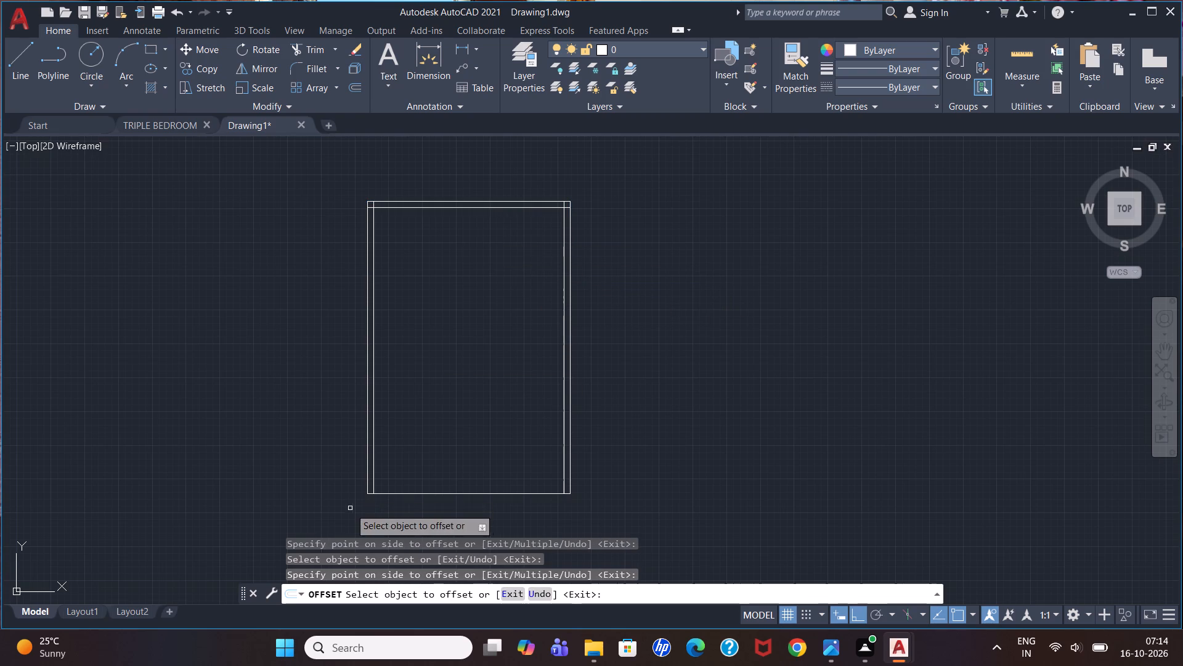
pyautogui.click(422, 493)
pyautogui.click(425, 461)
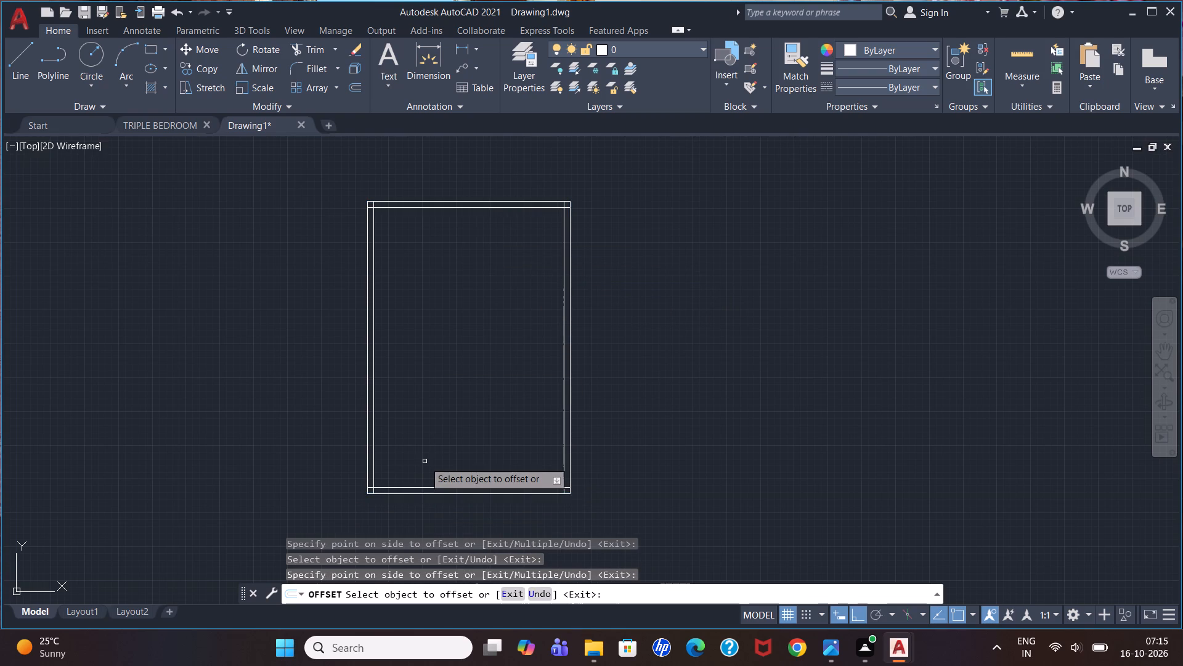
pyautogui.press('Escape')
# Offset the inner line of the bottom wall upward by 14'3" to place a horizontal partition line.
pyautogui.press('o')
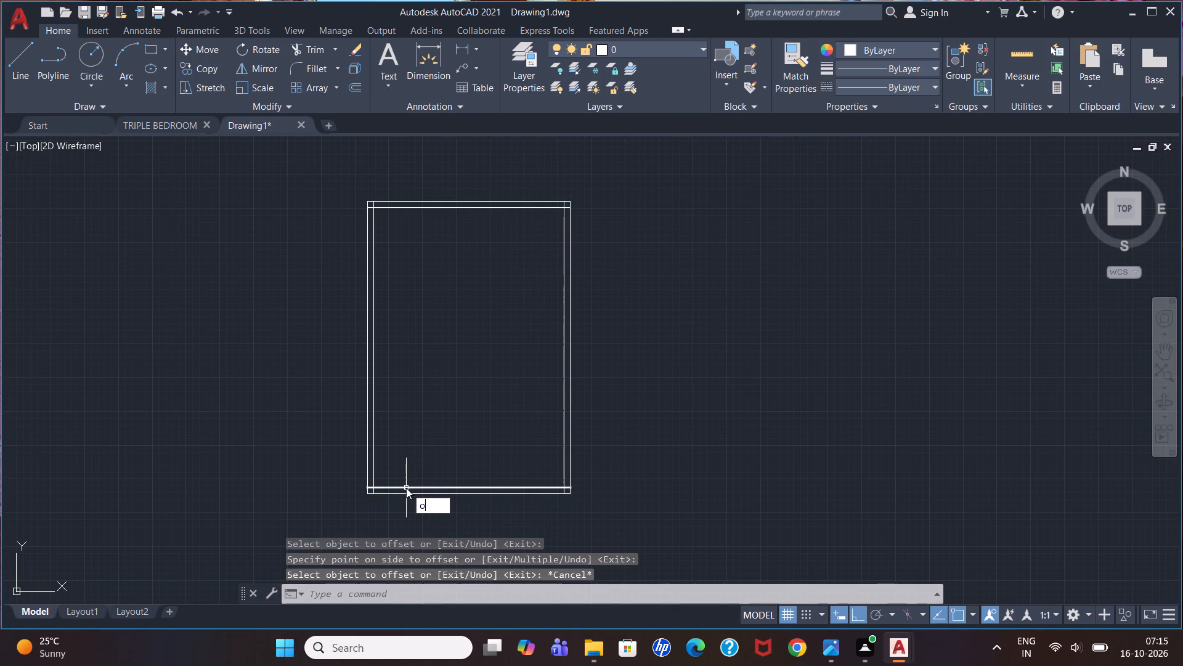
pyautogui.press('Return')
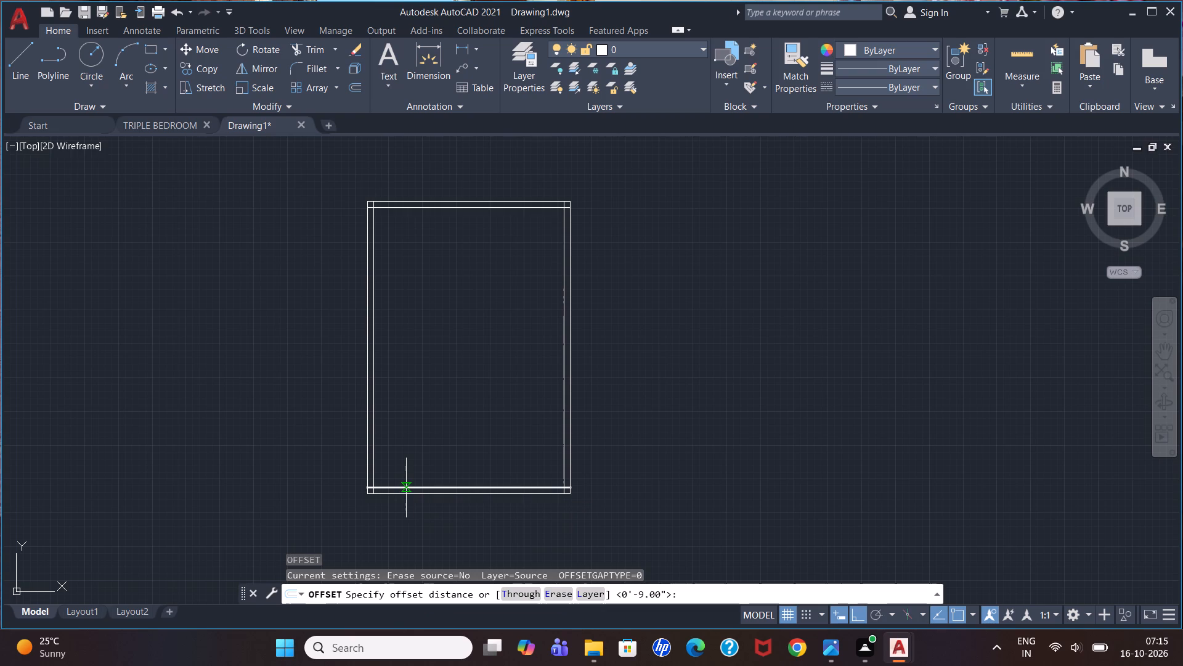
pyautogui.write('14\'3"')
pyautogui.press('Return')
pyautogui.click(406, 488)
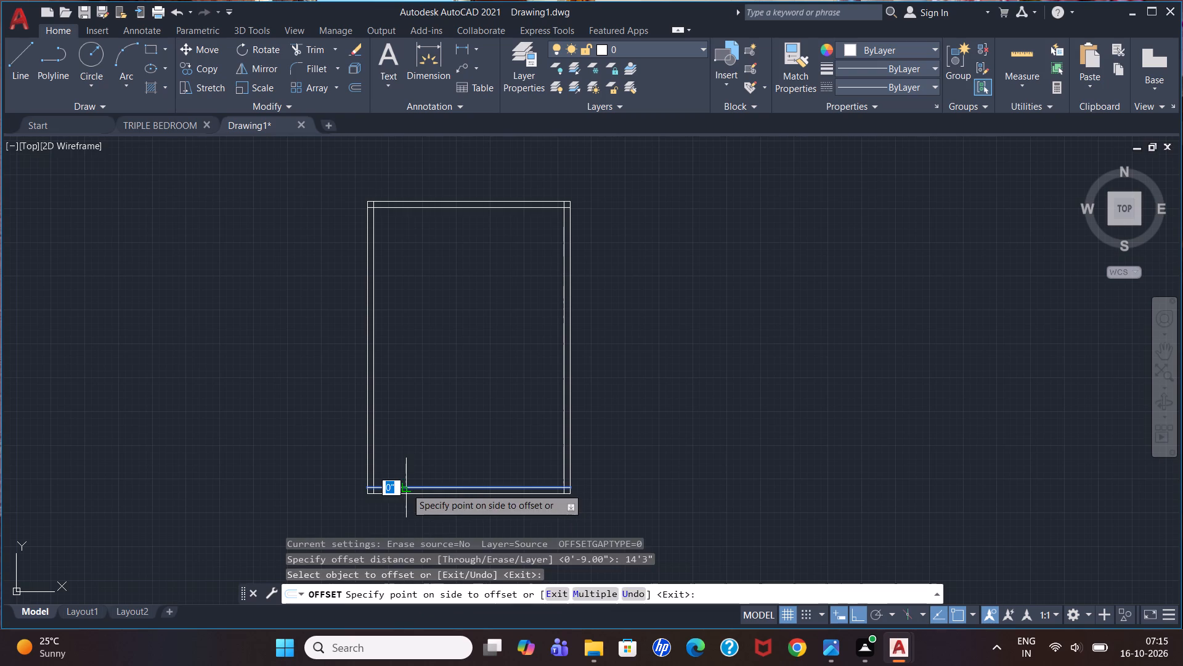
pyautogui.click(415, 437)
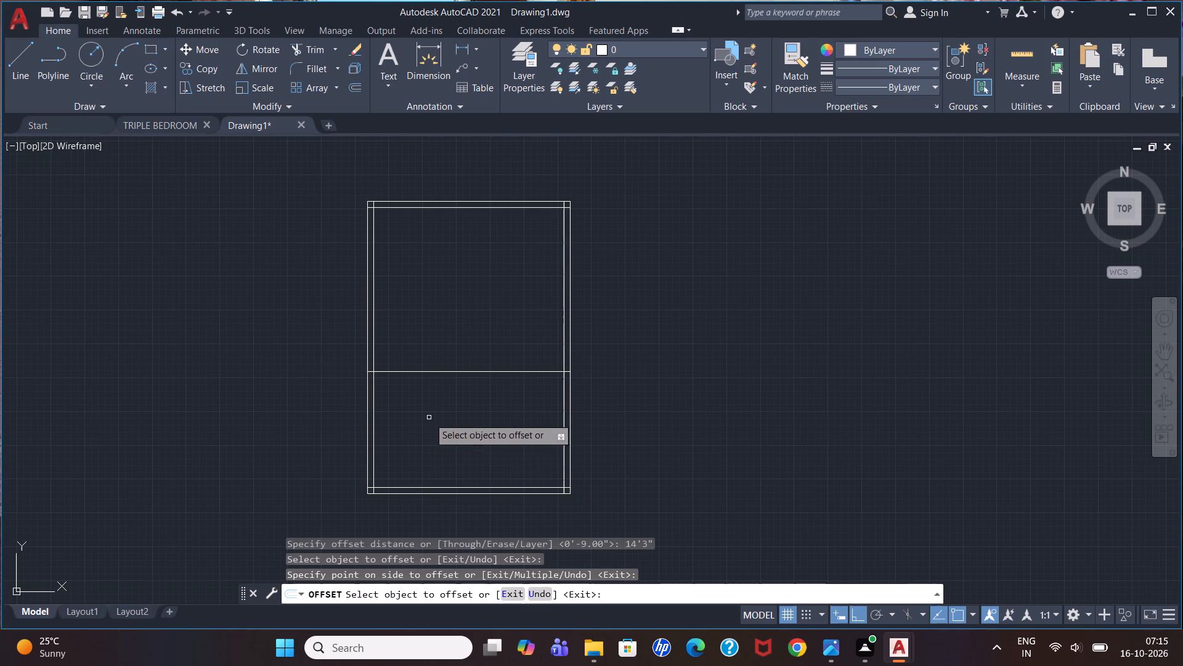
pyautogui.press('Escape')
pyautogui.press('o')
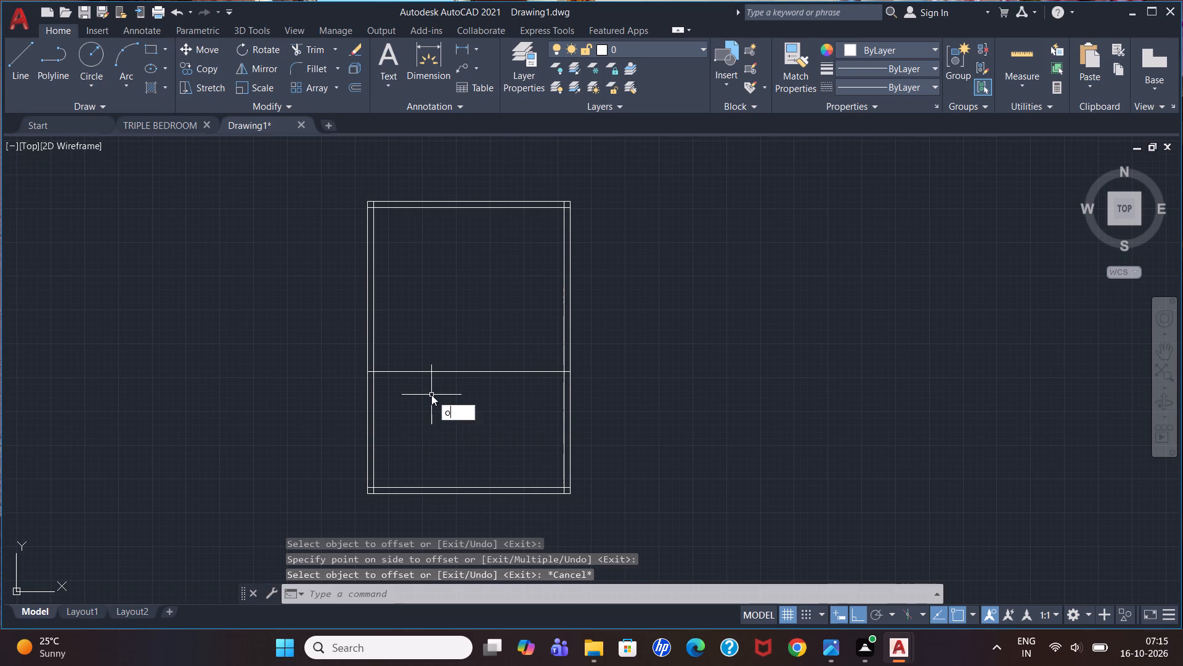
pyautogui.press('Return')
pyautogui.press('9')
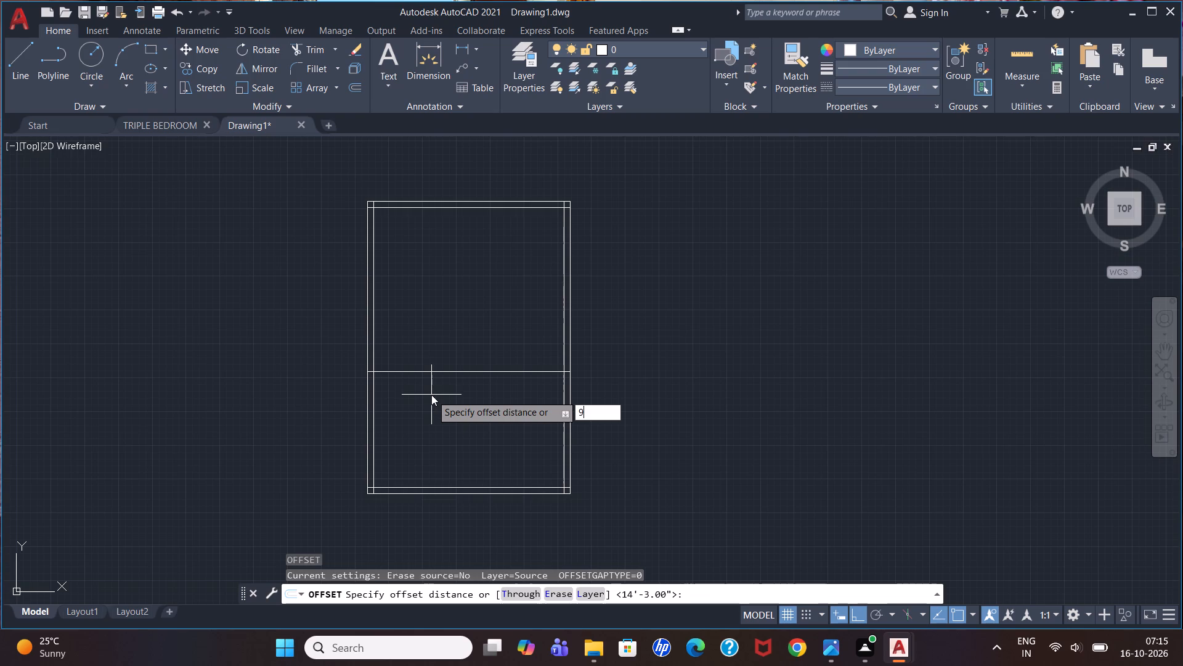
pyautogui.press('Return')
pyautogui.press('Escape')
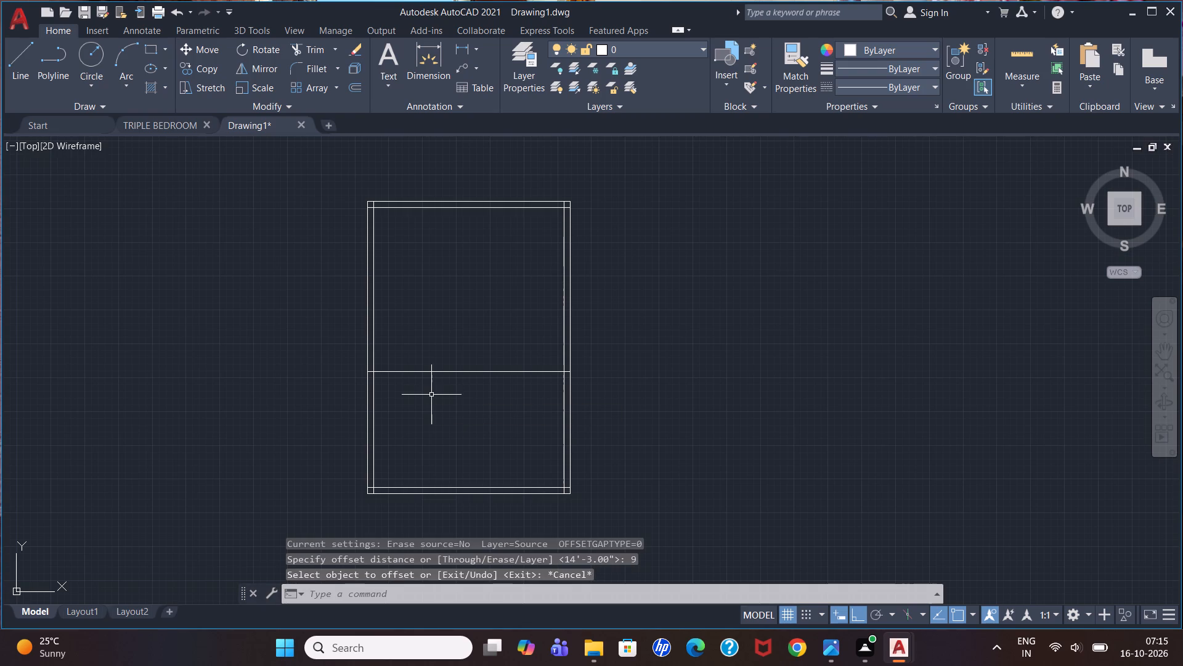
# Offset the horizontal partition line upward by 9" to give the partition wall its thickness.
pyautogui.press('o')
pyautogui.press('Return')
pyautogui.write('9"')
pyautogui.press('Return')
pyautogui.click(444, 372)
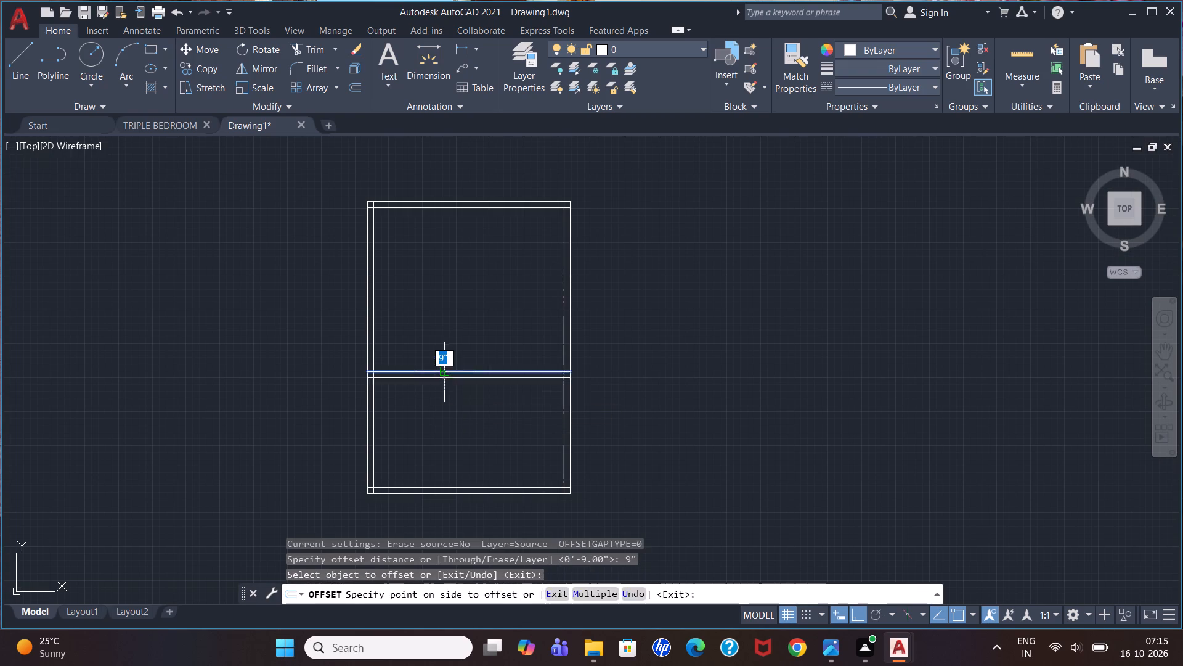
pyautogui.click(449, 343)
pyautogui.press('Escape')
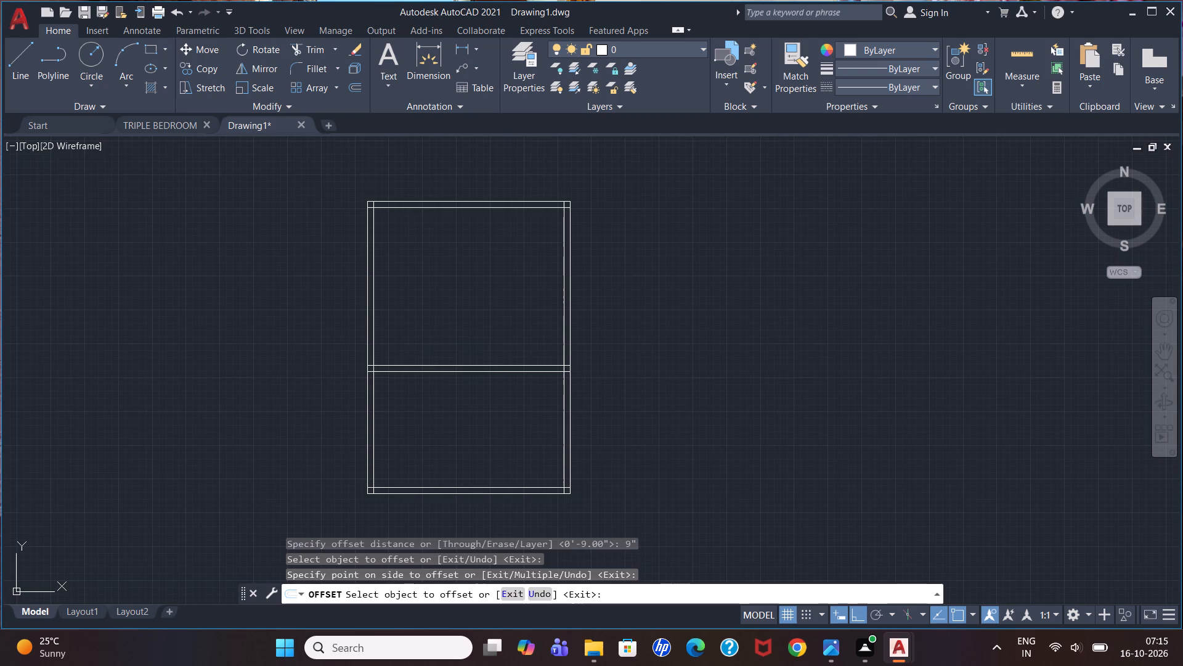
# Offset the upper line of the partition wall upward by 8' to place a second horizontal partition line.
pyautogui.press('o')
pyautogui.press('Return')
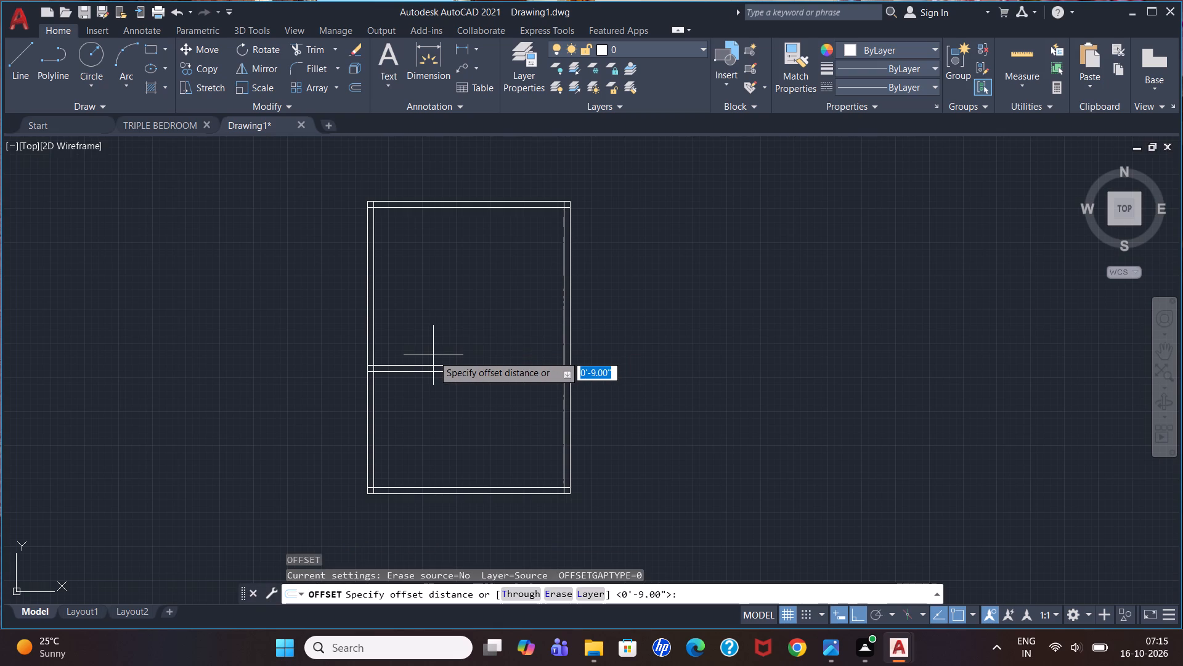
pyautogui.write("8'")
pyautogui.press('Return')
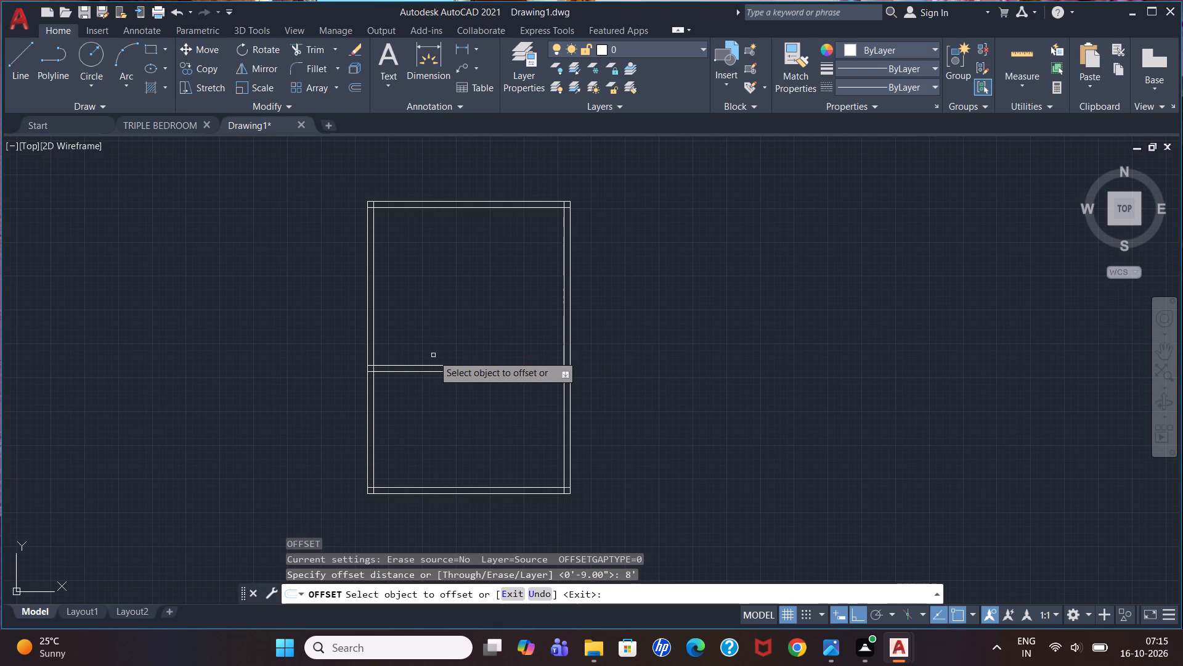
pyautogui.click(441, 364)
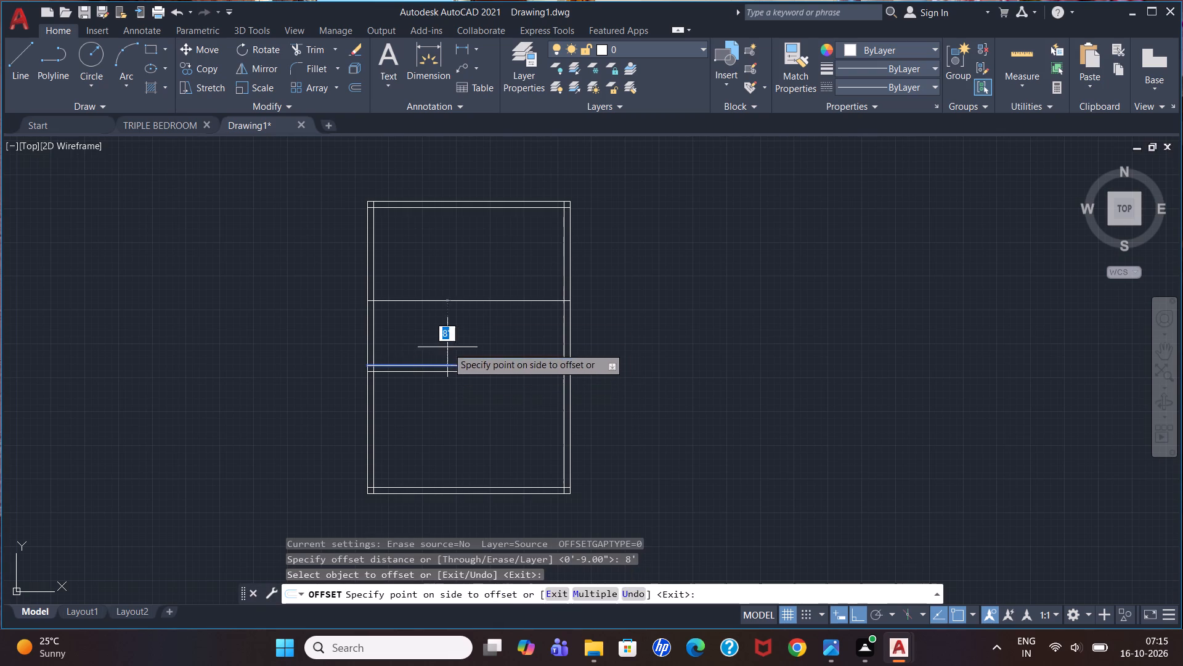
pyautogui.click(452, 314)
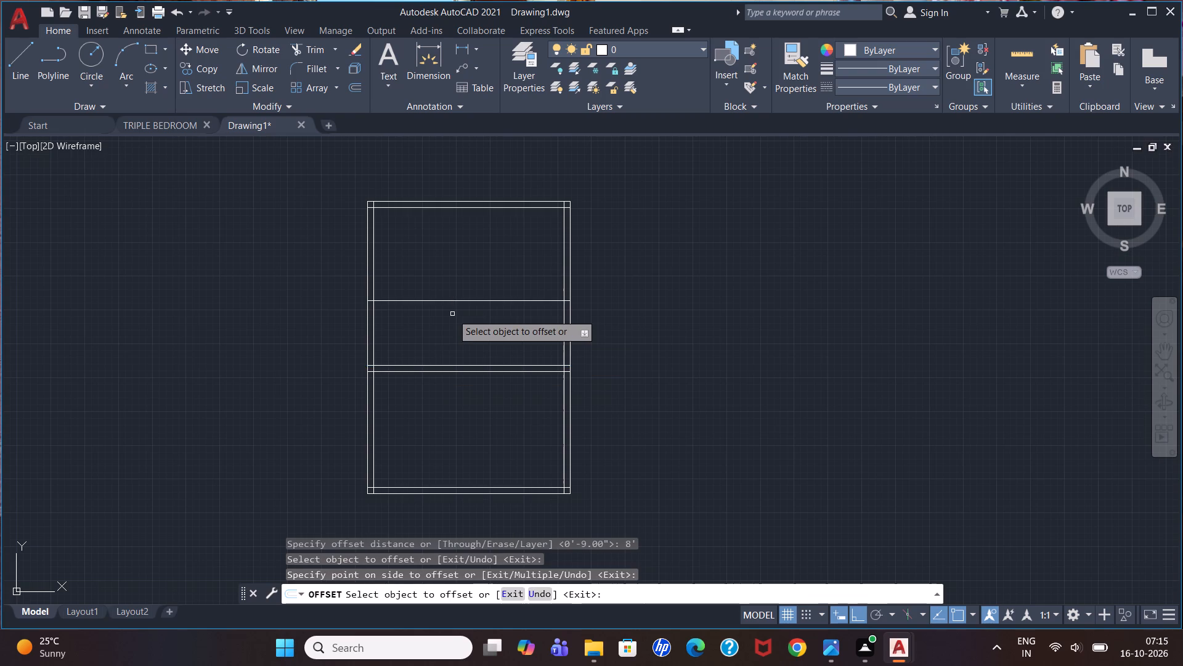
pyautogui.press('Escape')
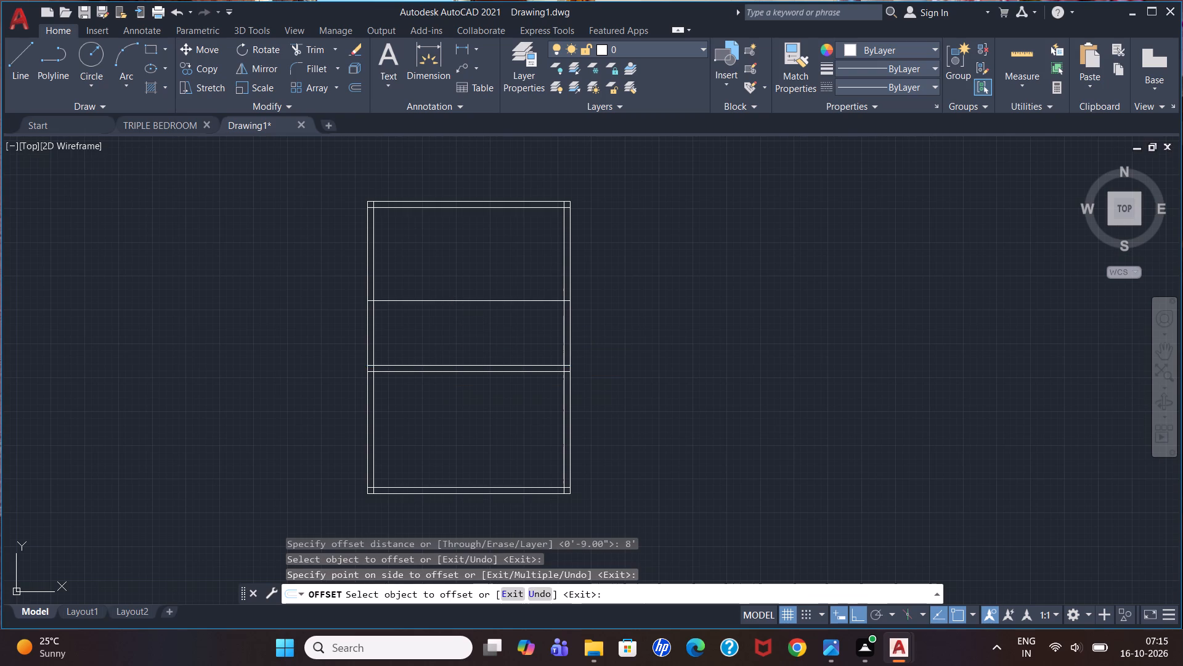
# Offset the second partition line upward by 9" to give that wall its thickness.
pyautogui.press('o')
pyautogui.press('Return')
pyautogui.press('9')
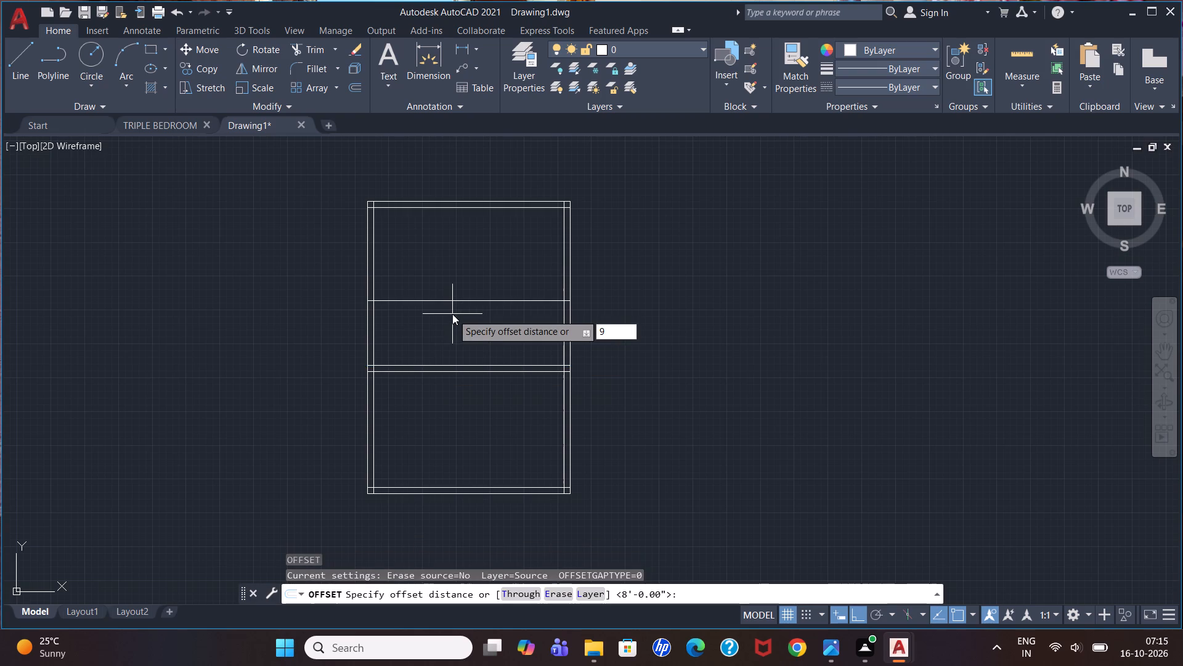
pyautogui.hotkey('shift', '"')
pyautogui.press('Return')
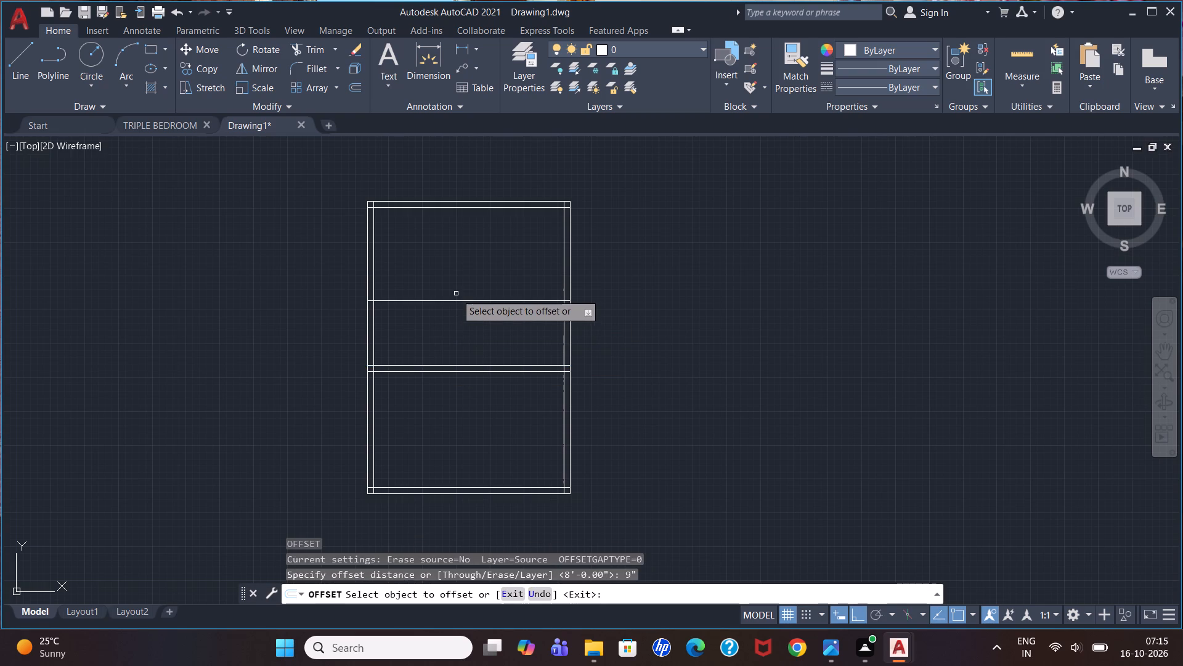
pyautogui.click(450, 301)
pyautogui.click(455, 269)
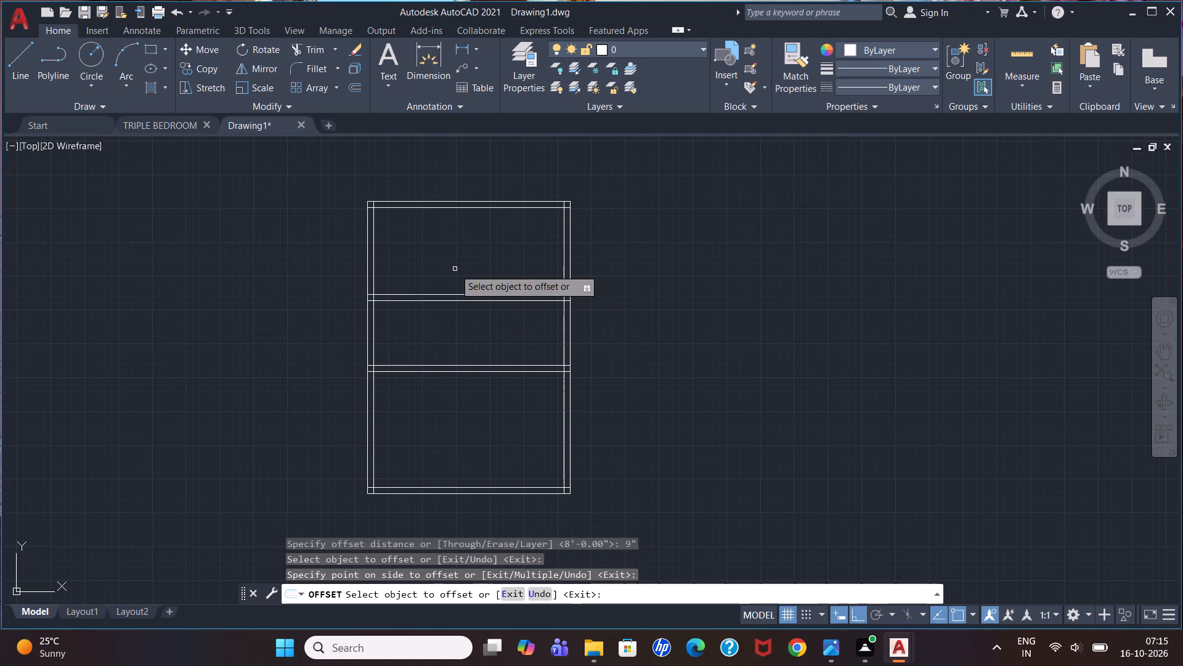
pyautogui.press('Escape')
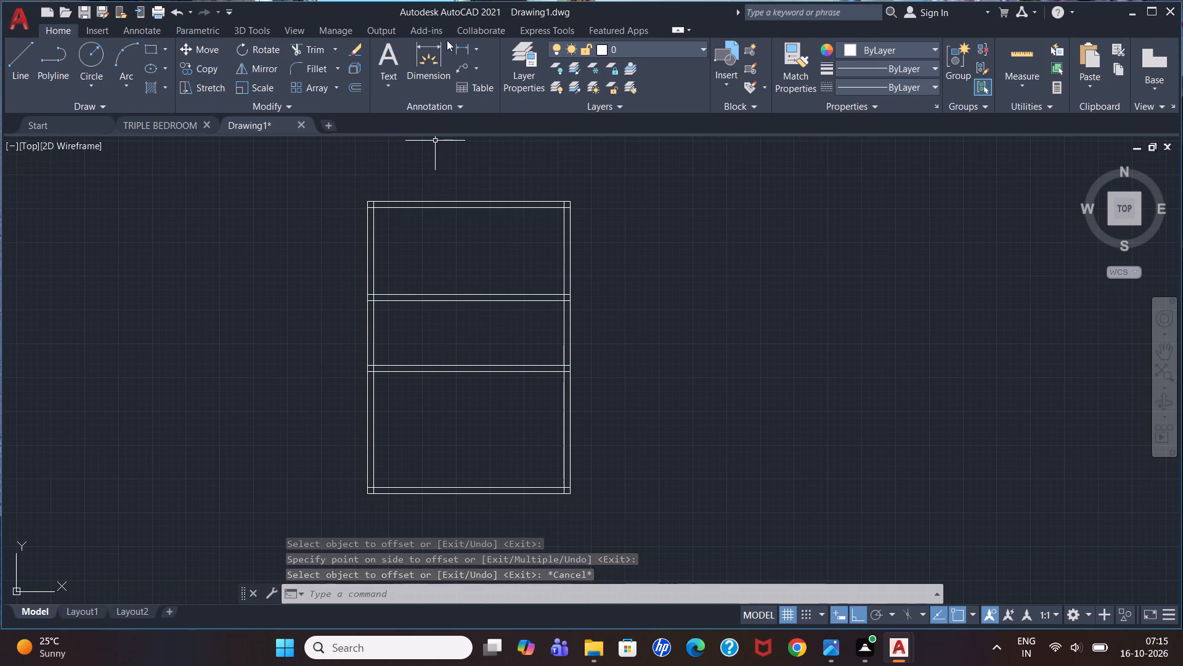
# Measure the clear height of the top room with a linear dimension from the top wall's inner line to the upper partition, without placing it.
pyautogui.click(455, 54)
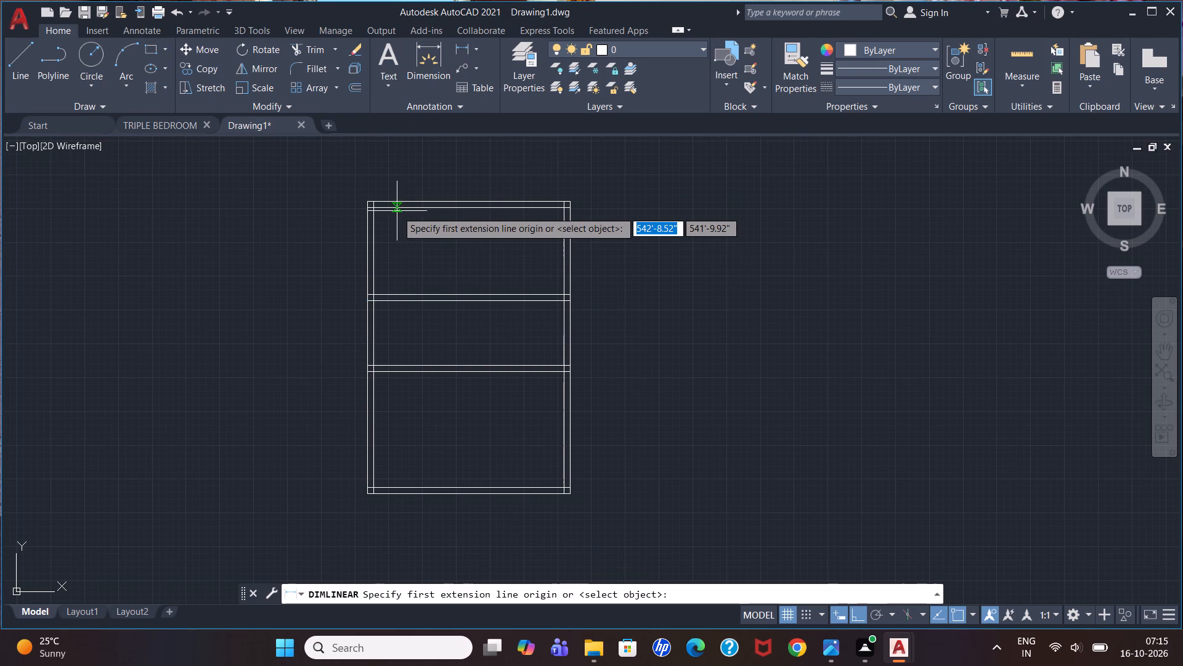
pyautogui.click(397, 207)
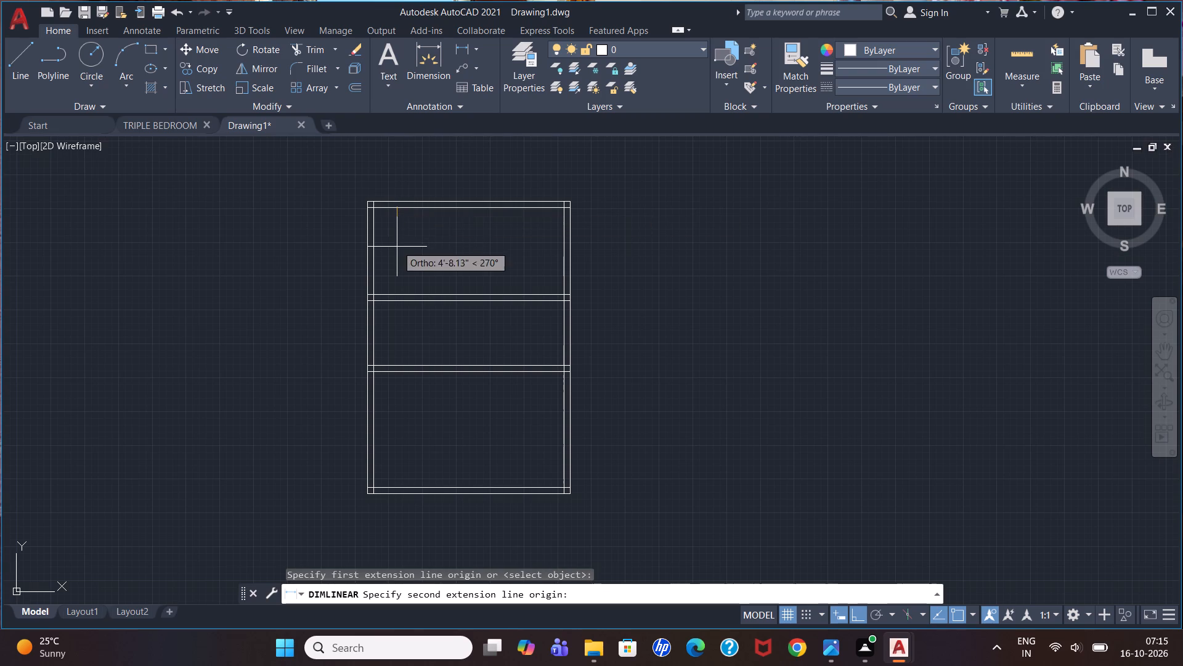
pyautogui.click(397, 297)
pyautogui.scroll(3, 397, 297)
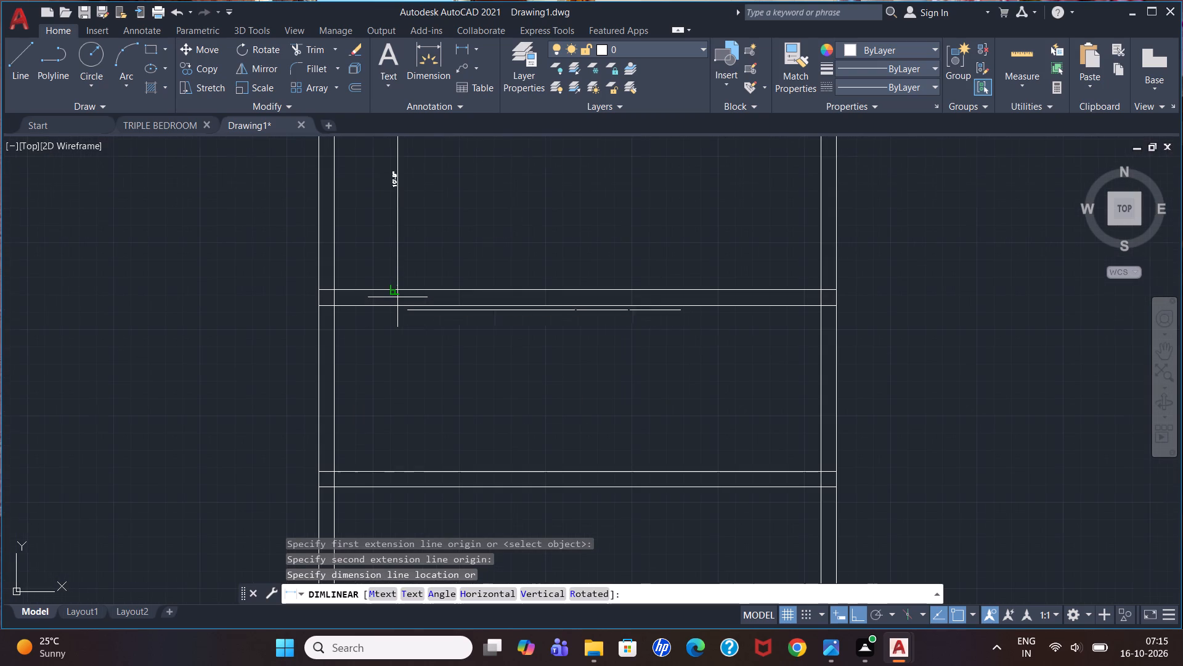
pyautogui.scroll(-2, 397, 297)
pyautogui.scroll(2, 404, 260)
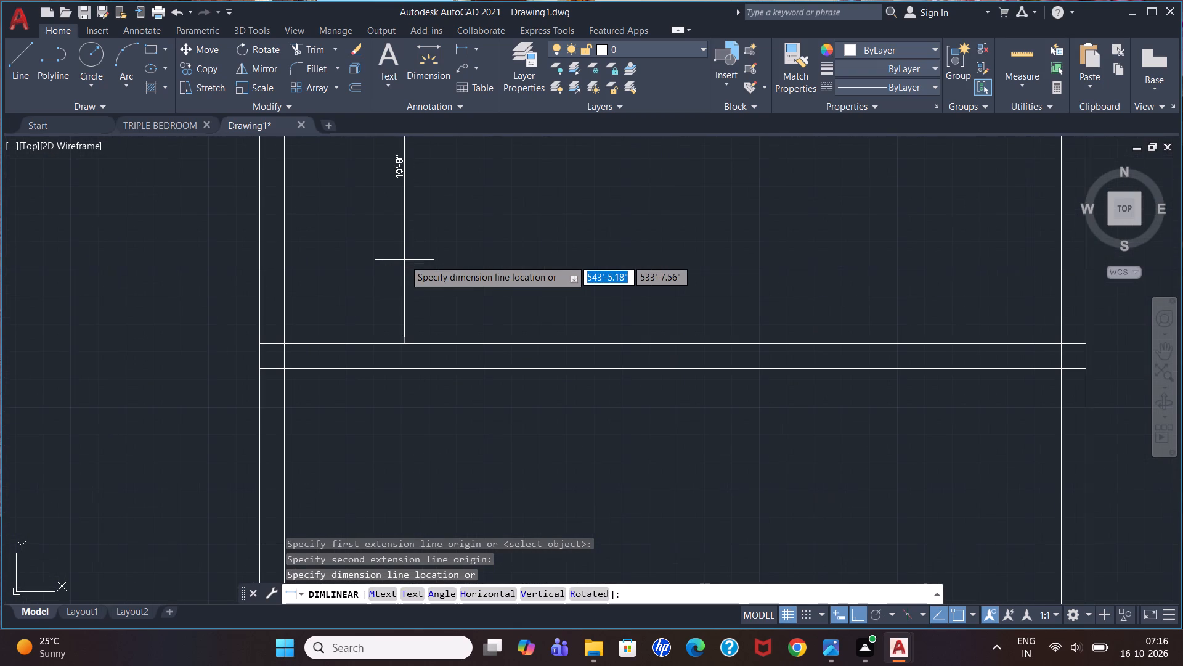
pyautogui.scroll(1, 404, 260)
pyautogui.scroll(-2, 404, 260)
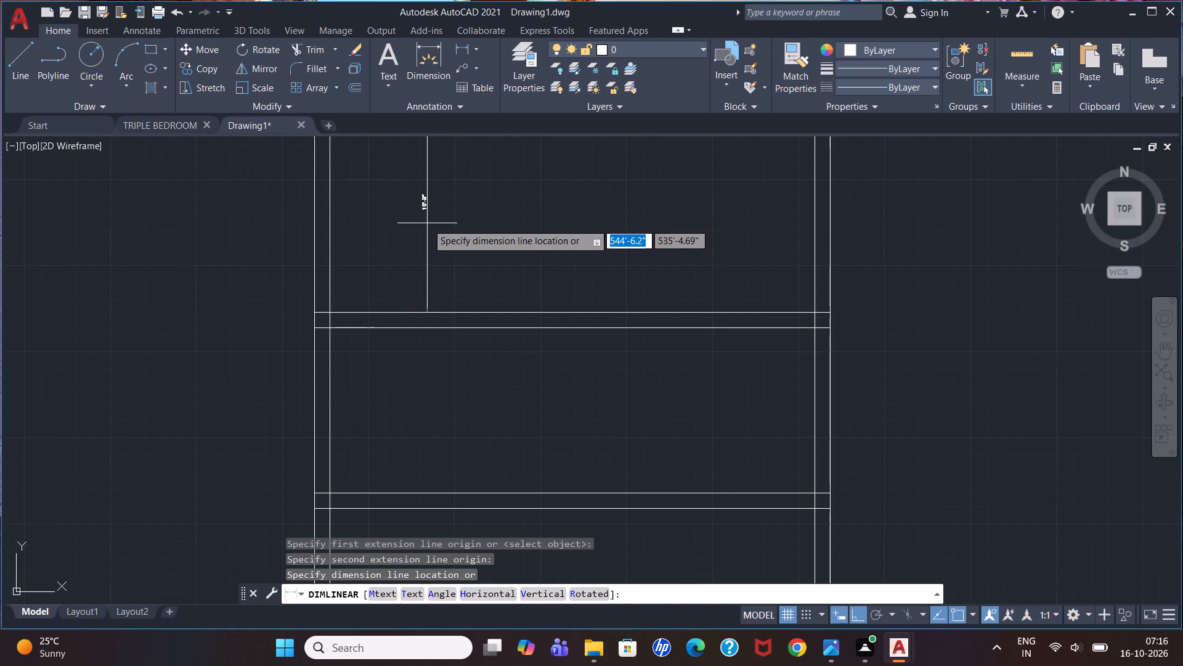
pyautogui.scroll(1, 427, 223)
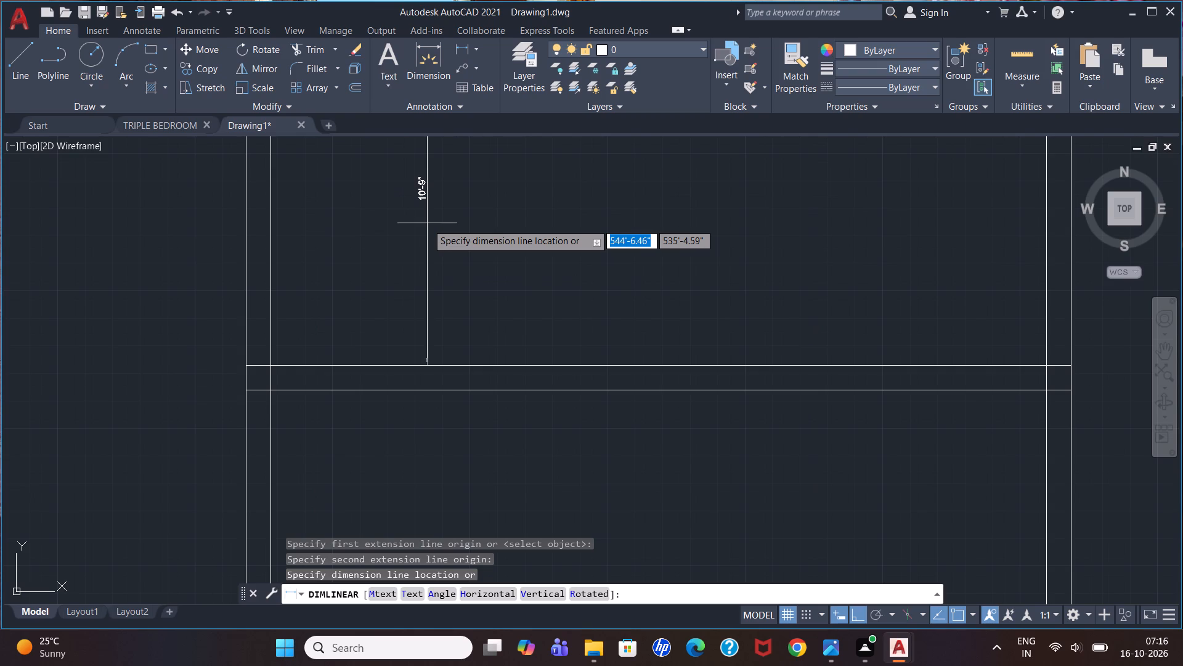
pyautogui.press('Escape')
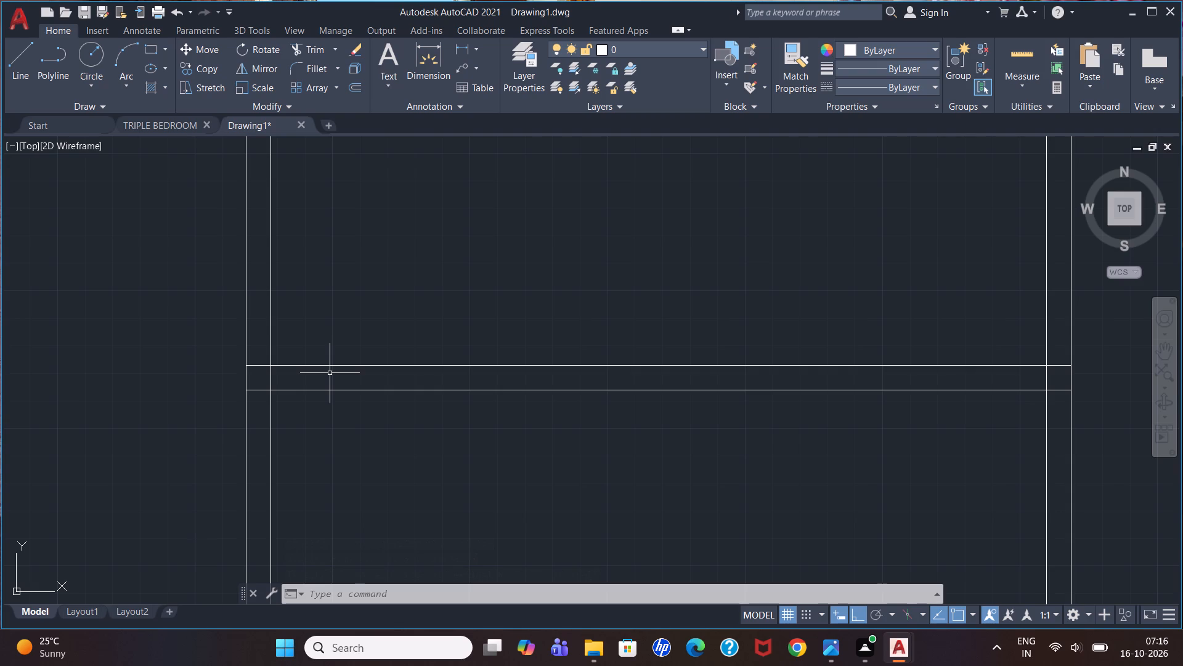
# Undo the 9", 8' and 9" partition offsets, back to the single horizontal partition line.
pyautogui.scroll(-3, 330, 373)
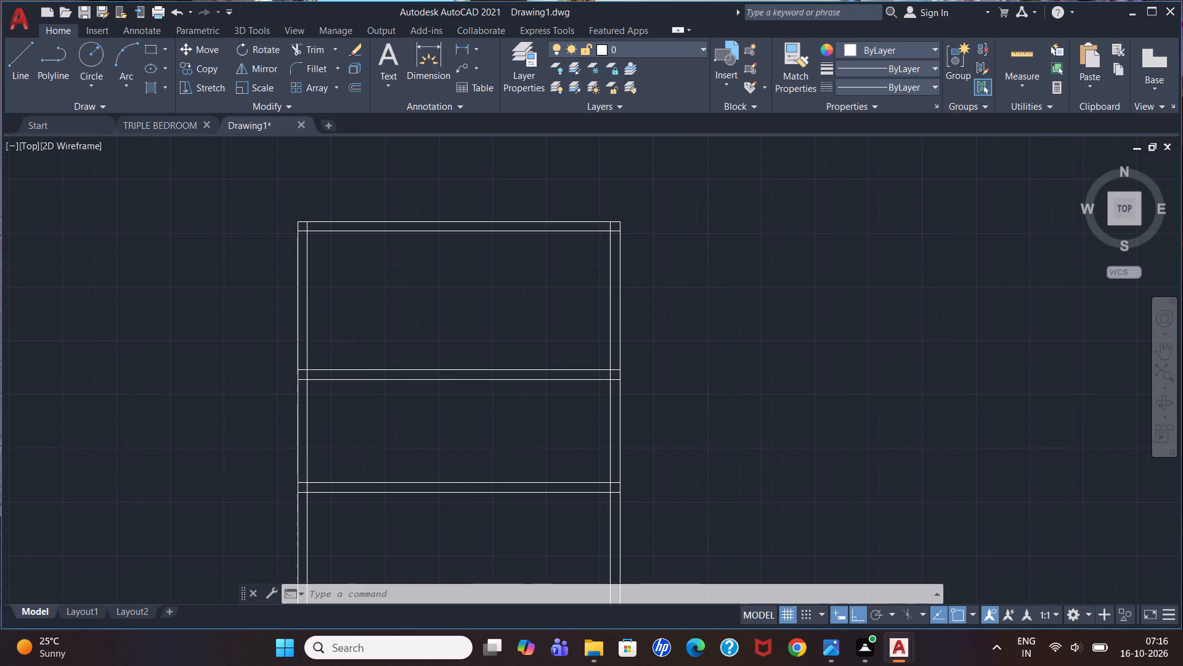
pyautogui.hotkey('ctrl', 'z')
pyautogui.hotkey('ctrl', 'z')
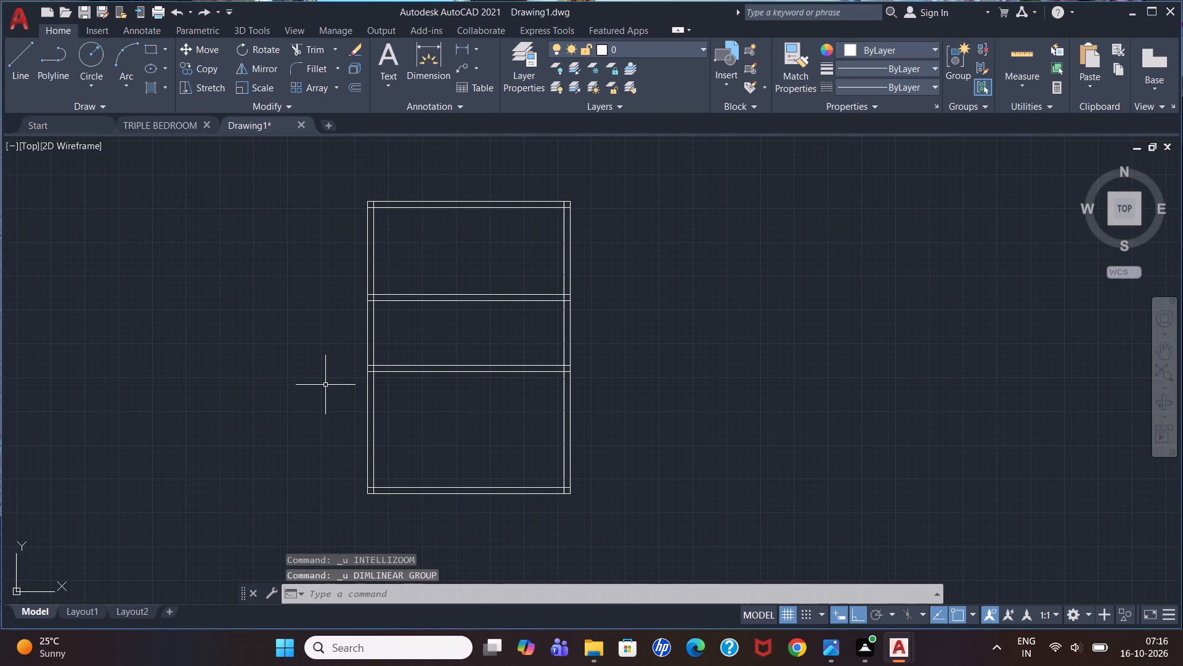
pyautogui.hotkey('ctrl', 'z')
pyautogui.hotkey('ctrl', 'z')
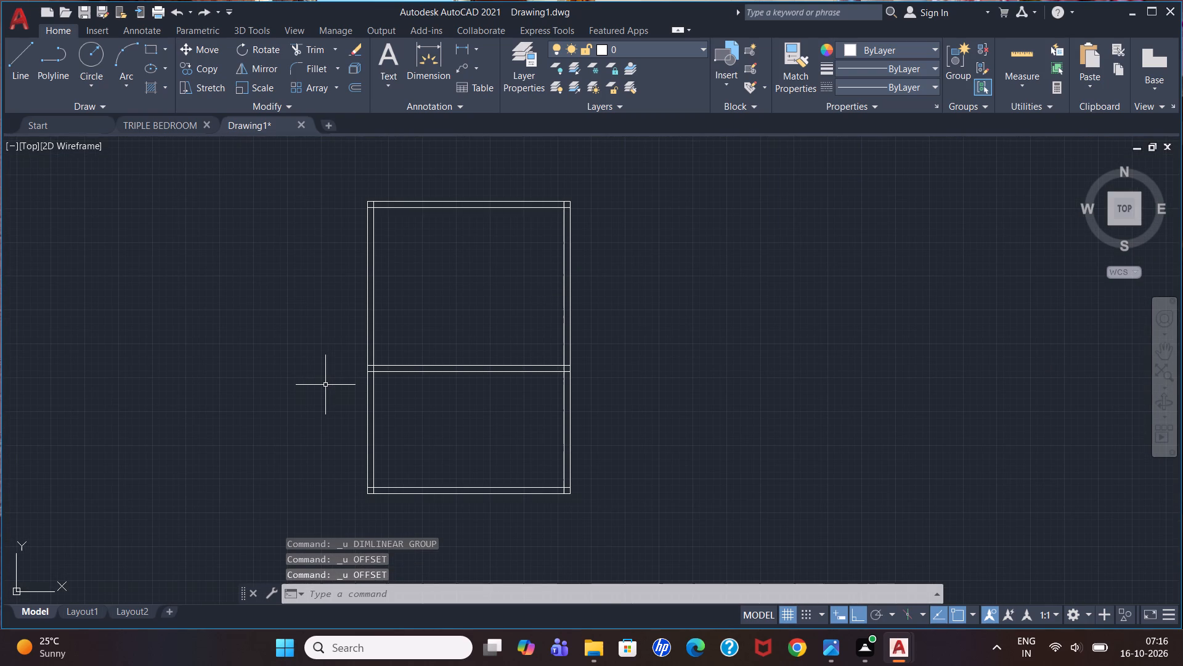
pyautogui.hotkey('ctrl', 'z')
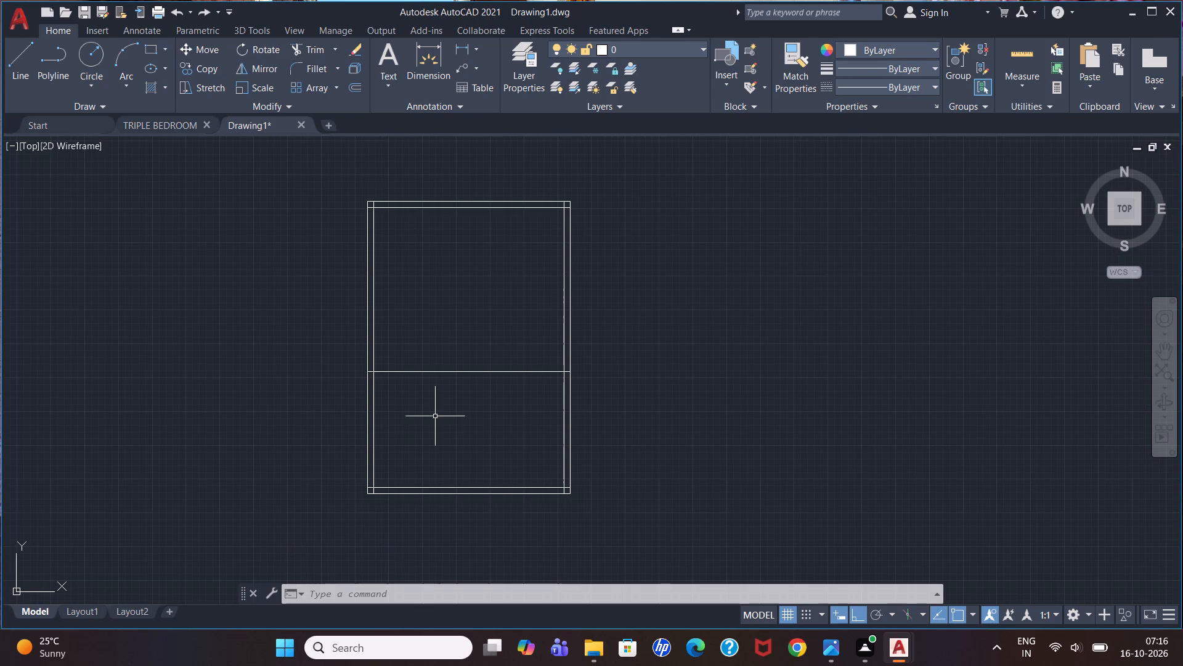
# Offset the horizontal partition line upward by 4.5" to form the lower partition wall.
pyautogui.press('o')
pyautogui.press('Return')
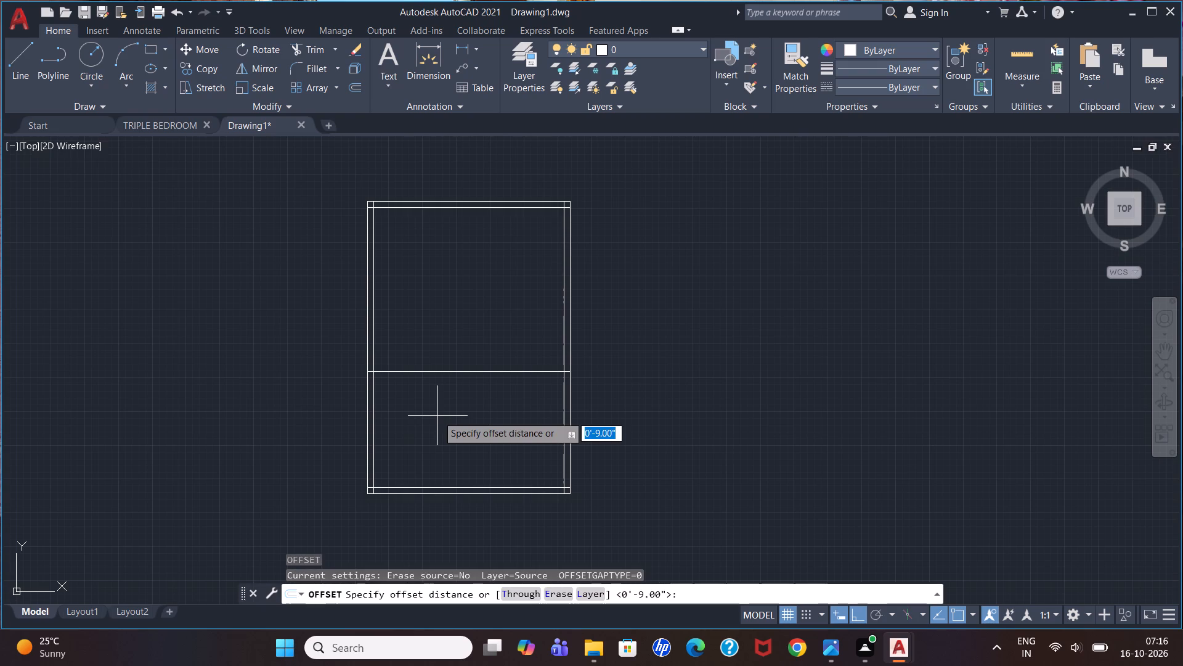
pyautogui.write('4.5"')
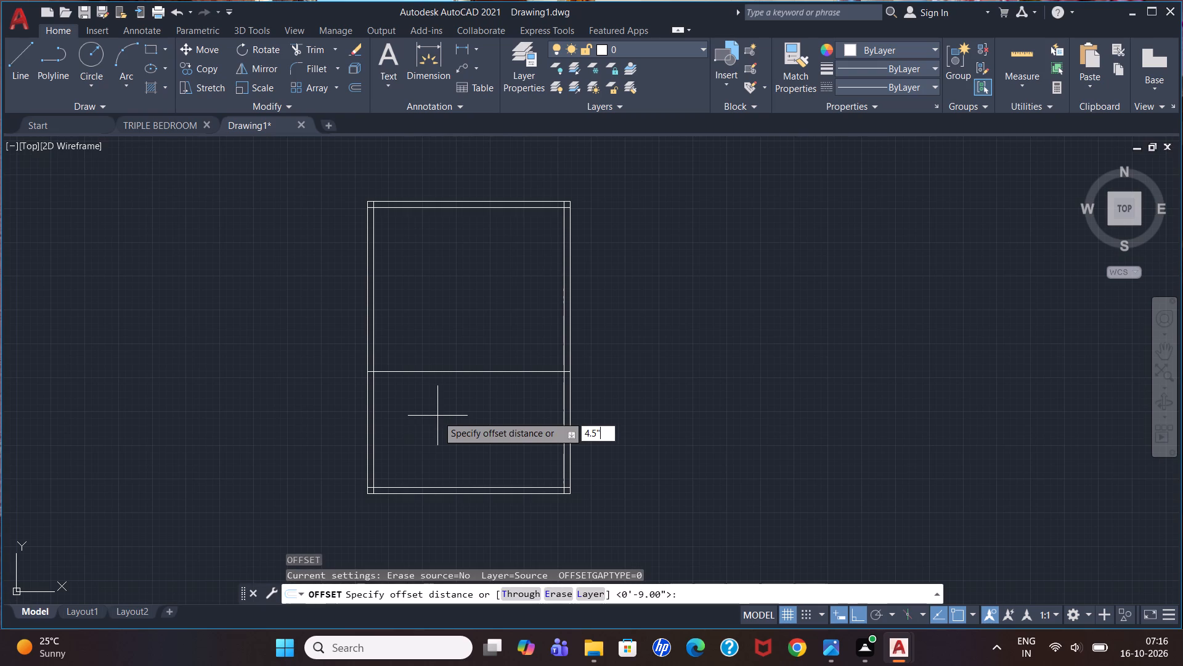
pyautogui.press('Return')
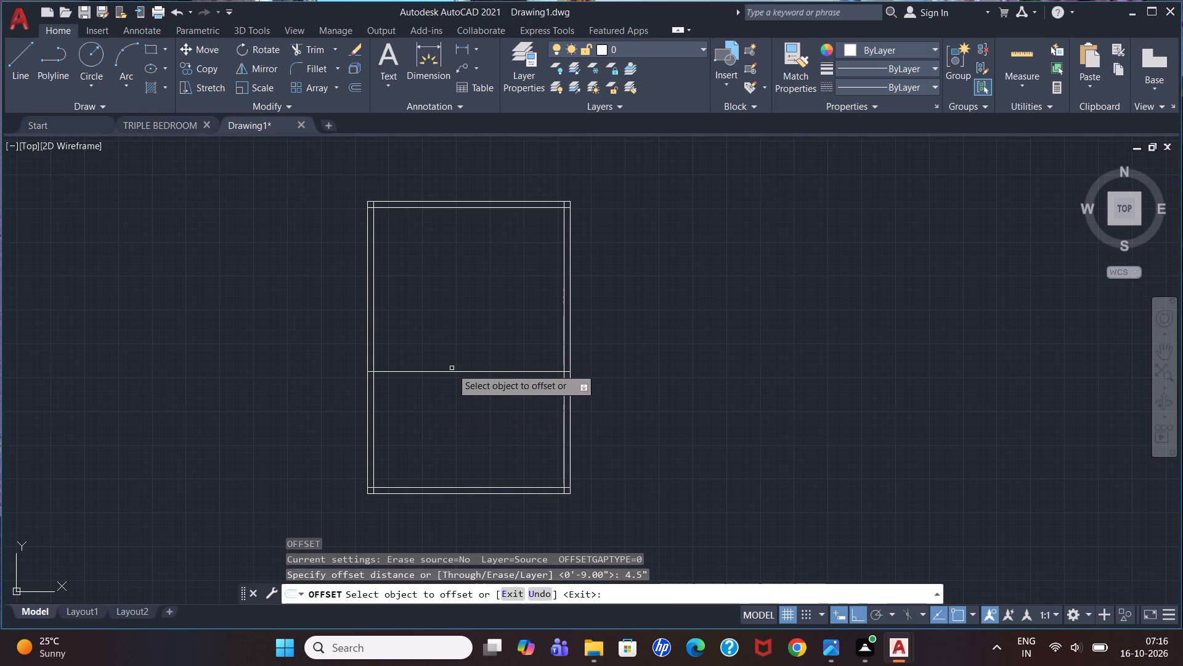
pyautogui.click(450, 372)
pyautogui.click(453, 357)
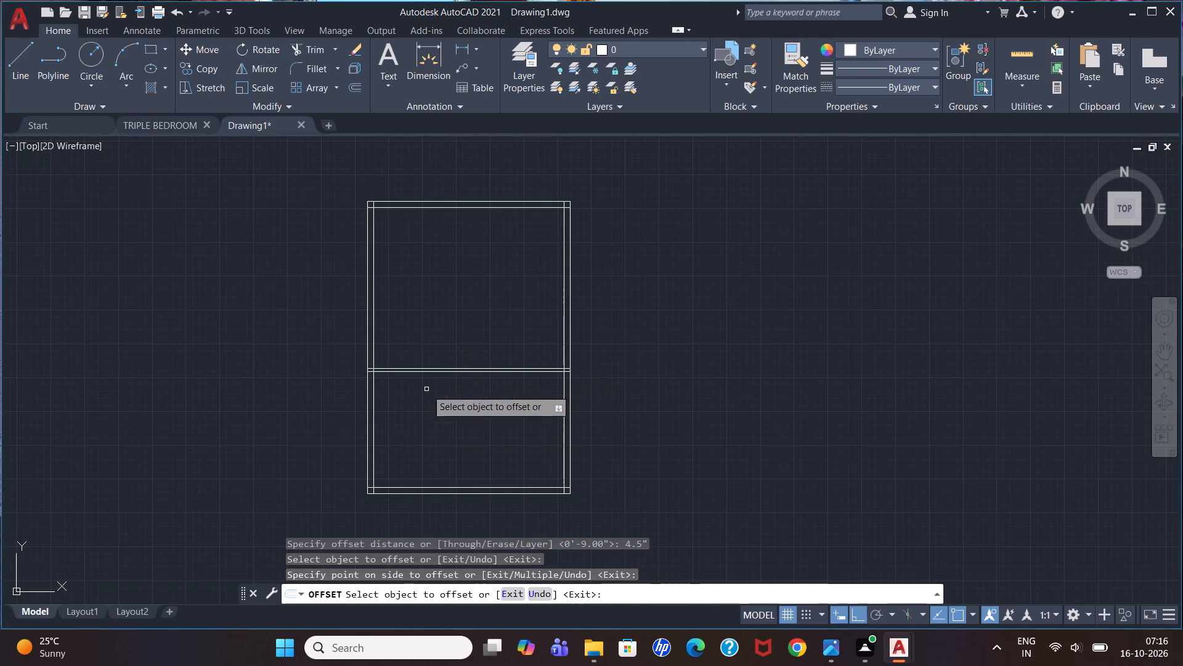
pyautogui.press('Escape')
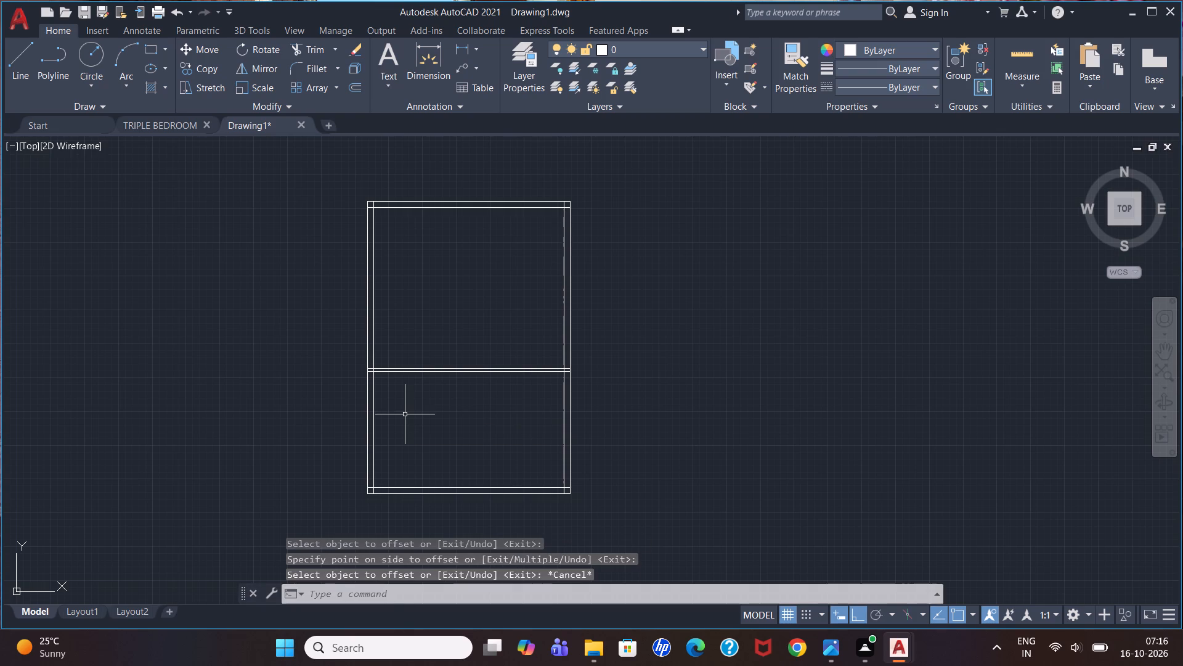
# Offset the upper line of the lower partition wall upward by 8'6" to place a second horizontal partition line.
pyautogui.press('o')
pyautogui.press('Return')
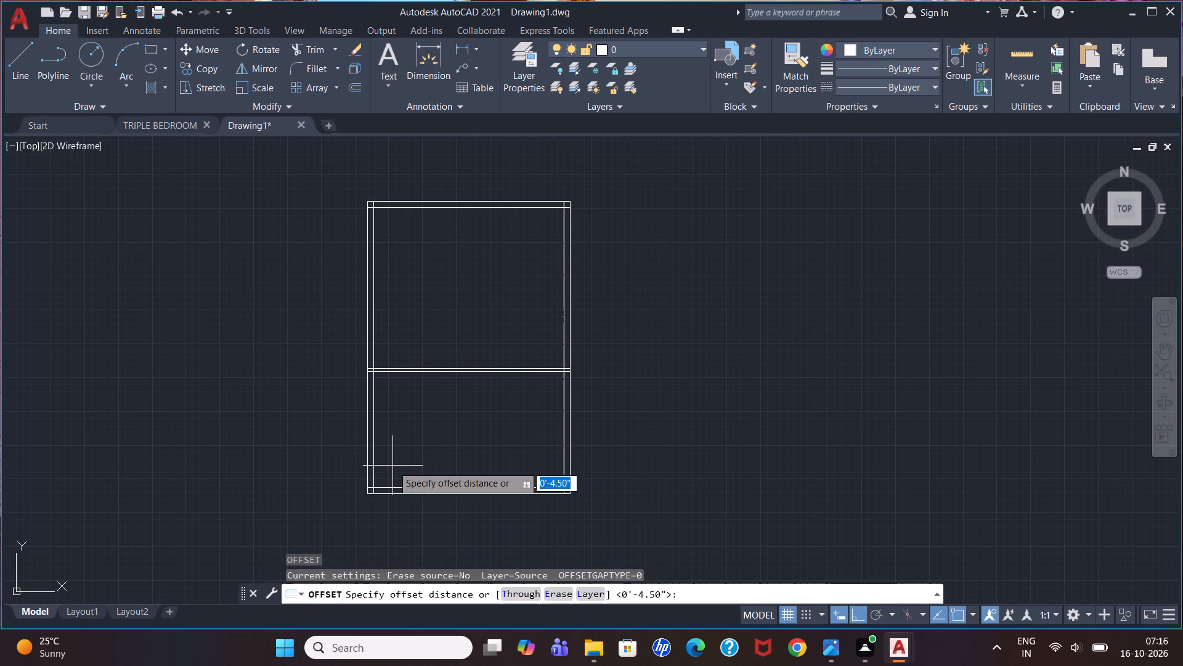
pyautogui.write("8'6")
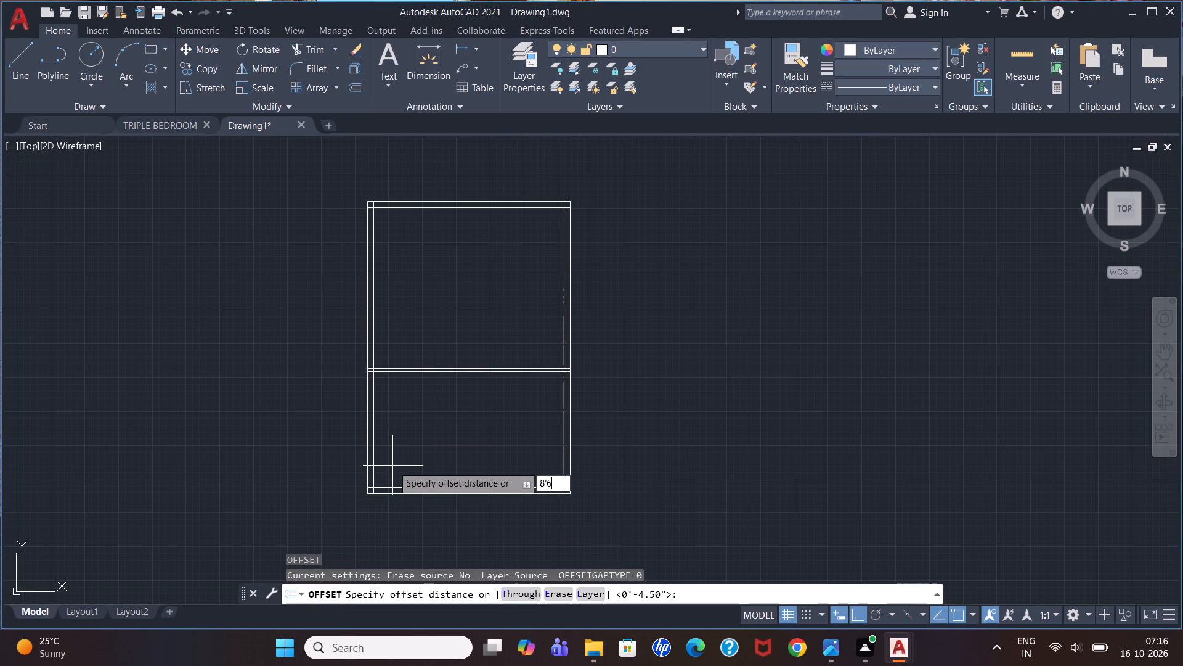
pyautogui.hotkey('shift', '"')
pyautogui.press('Return')
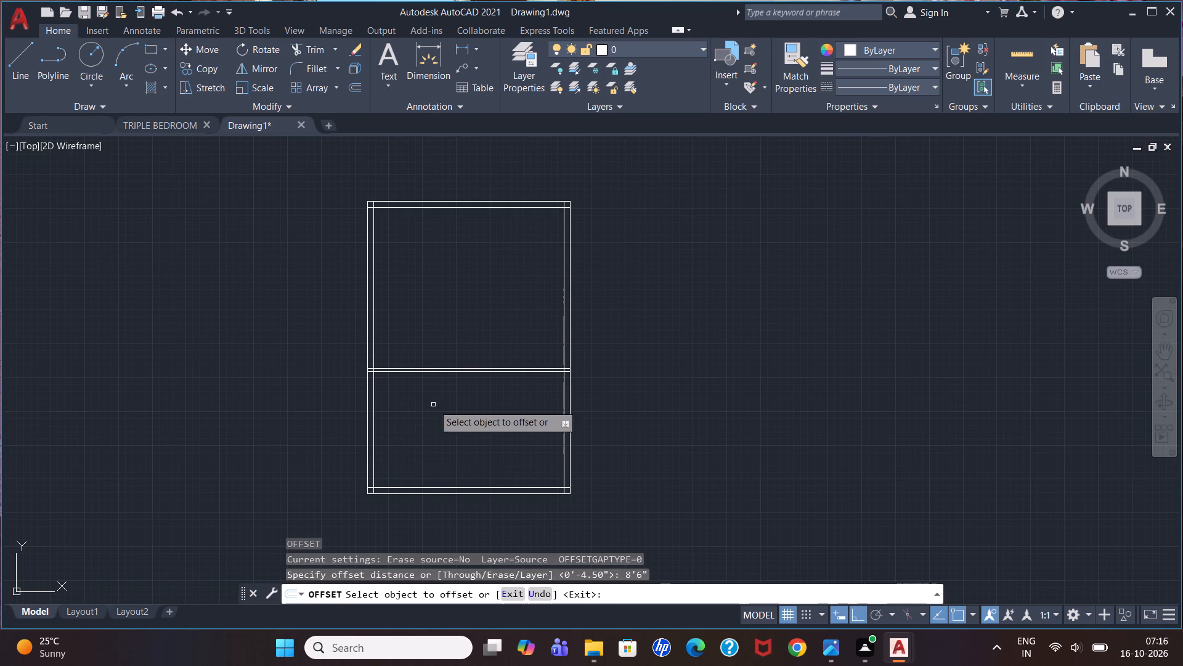
pyautogui.scroll(1, 433, 405)
pyautogui.click(429, 348)
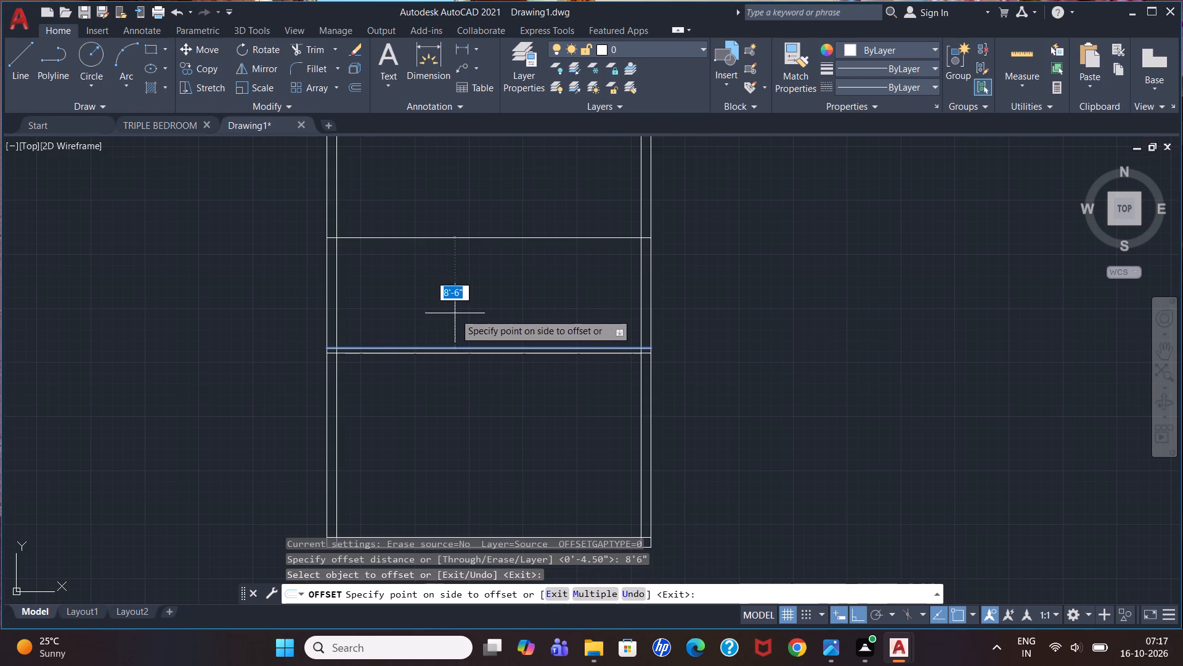
pyautogui.click(455, 313)
pyautogui.press('Escape')
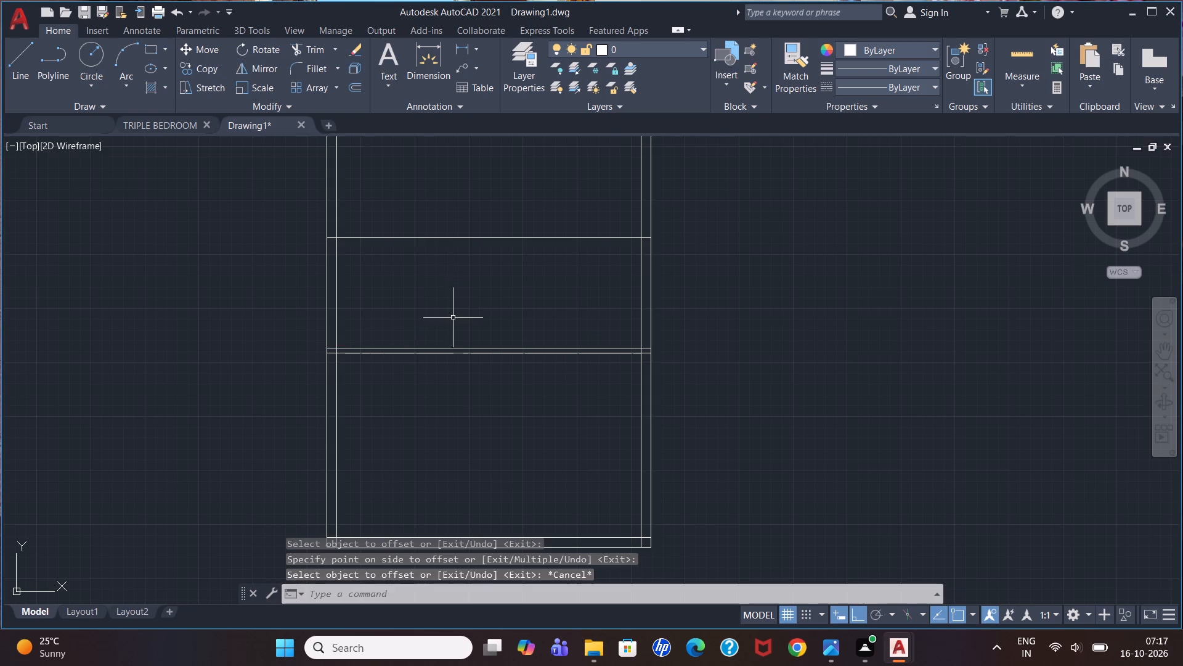
# Offset the second horizontal partition line upward by 4.5" to form the upper partition wall.
pyautogui.press('o')
pyautogui.press('Return')
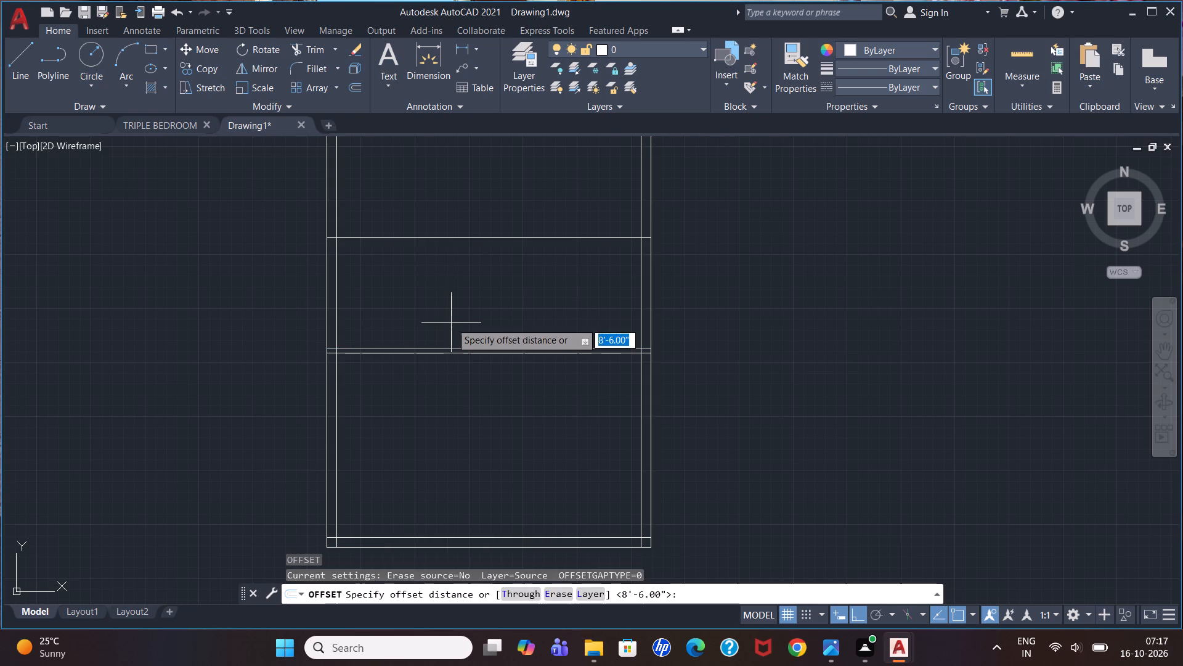
pyautogui.write('4.5"')
pyautogui.press('Return')
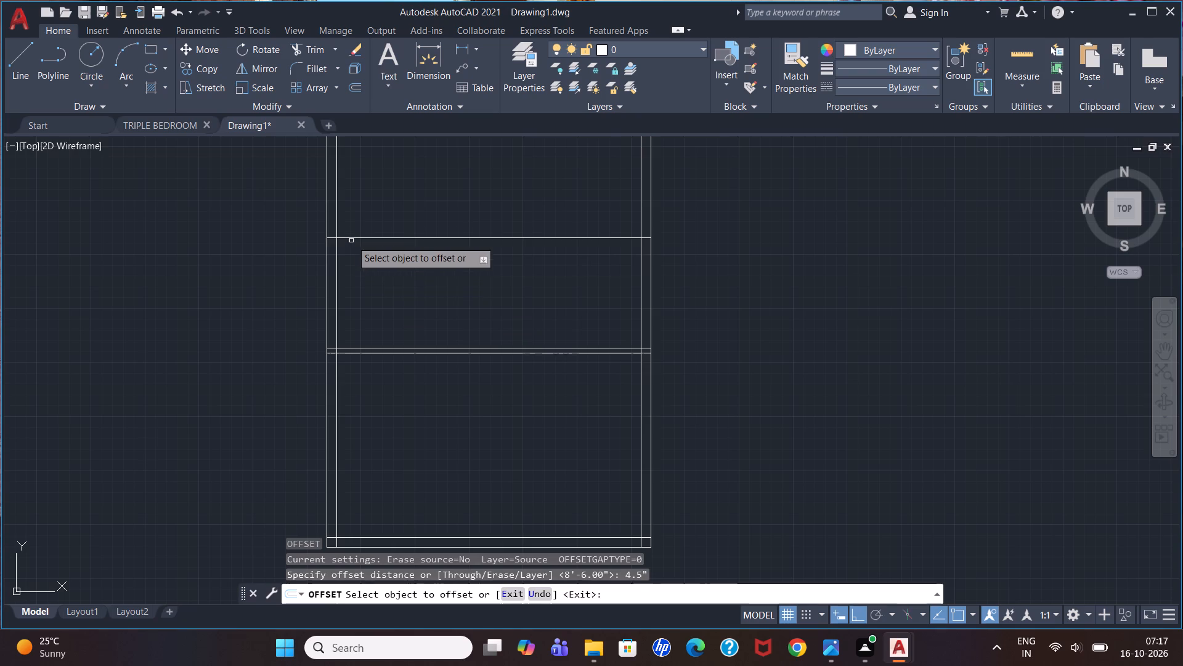
pyautogui.click(365, 238)
pyautogui.click(378, 215)
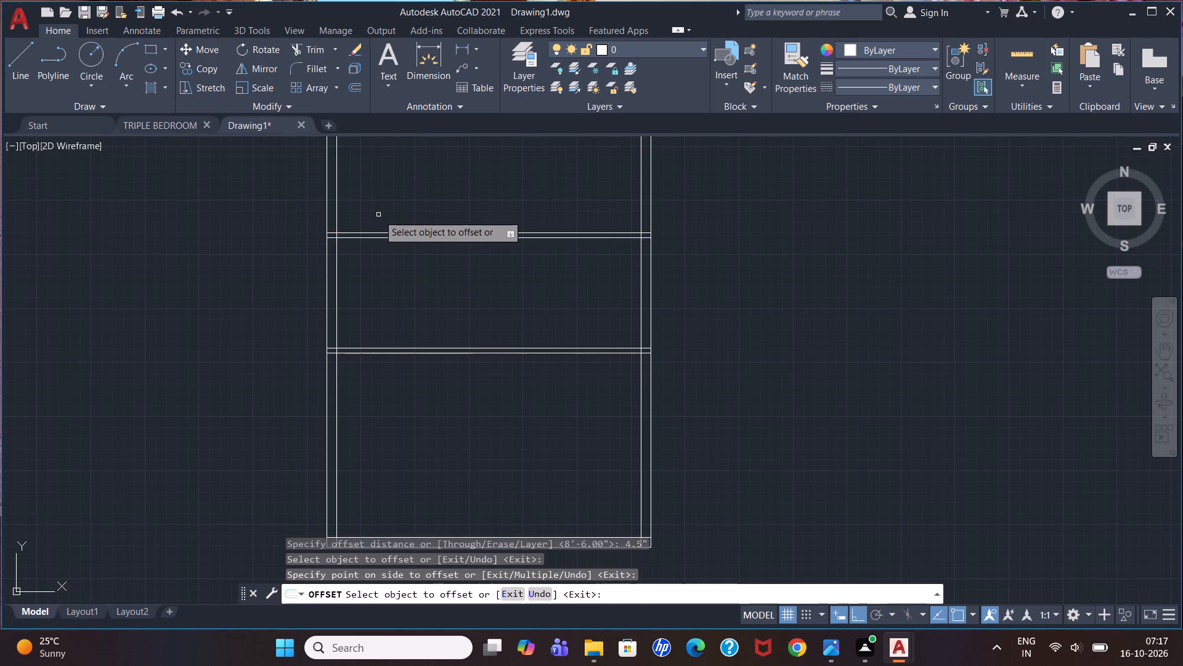
# Measure the clear height of the top room, from the top wall's inner line to the upper partition wall, using a temporary linear dimension.
pyautogui.press('Escape')
pyautogui.scroll(-2, 388, 189)
pyautogui.scroll(2, 424, 124)
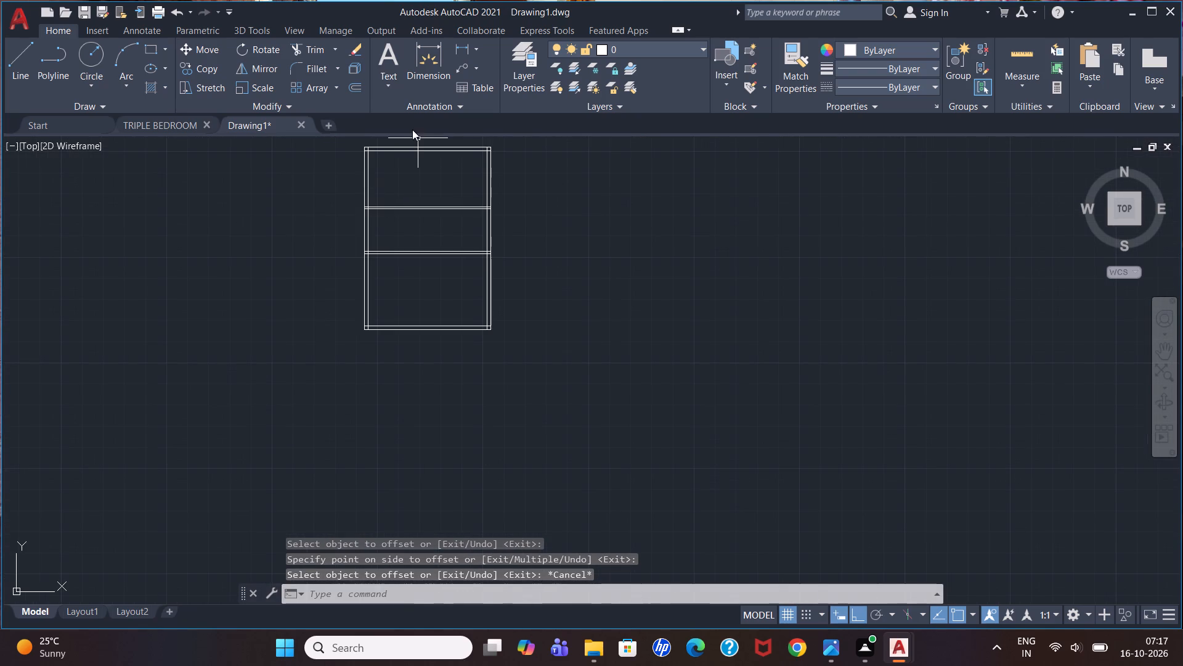
pyautogui.scroll(2, 418, 150)
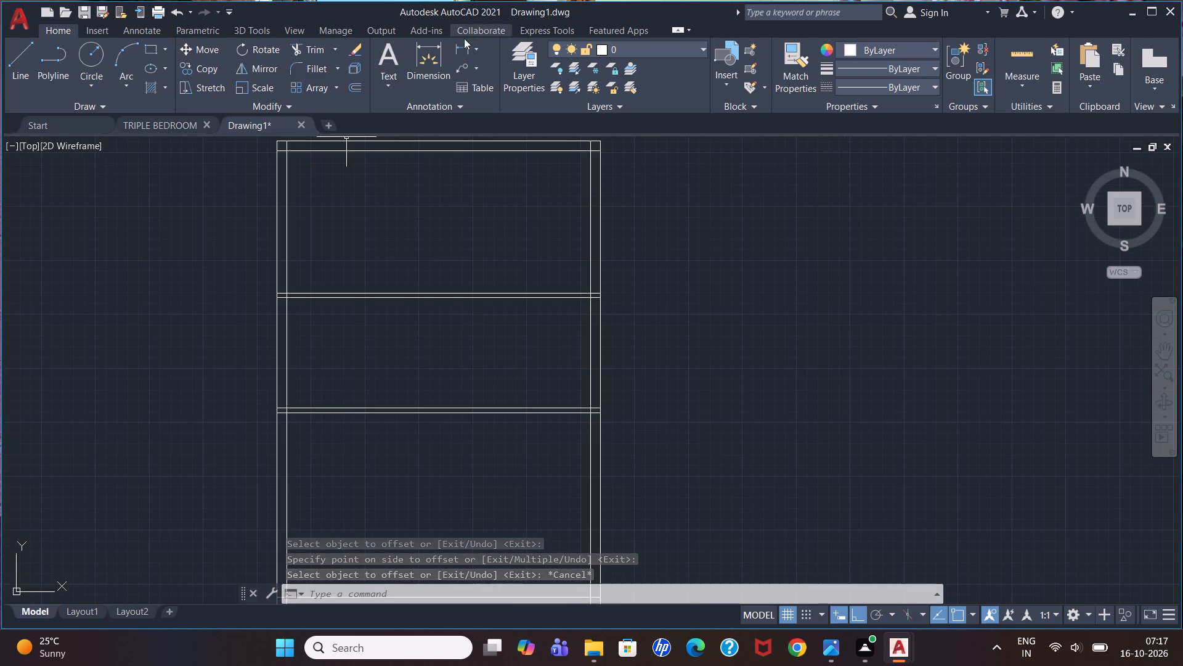
pyautogui.click(459, 46)
pyautogui.click(359, 151)
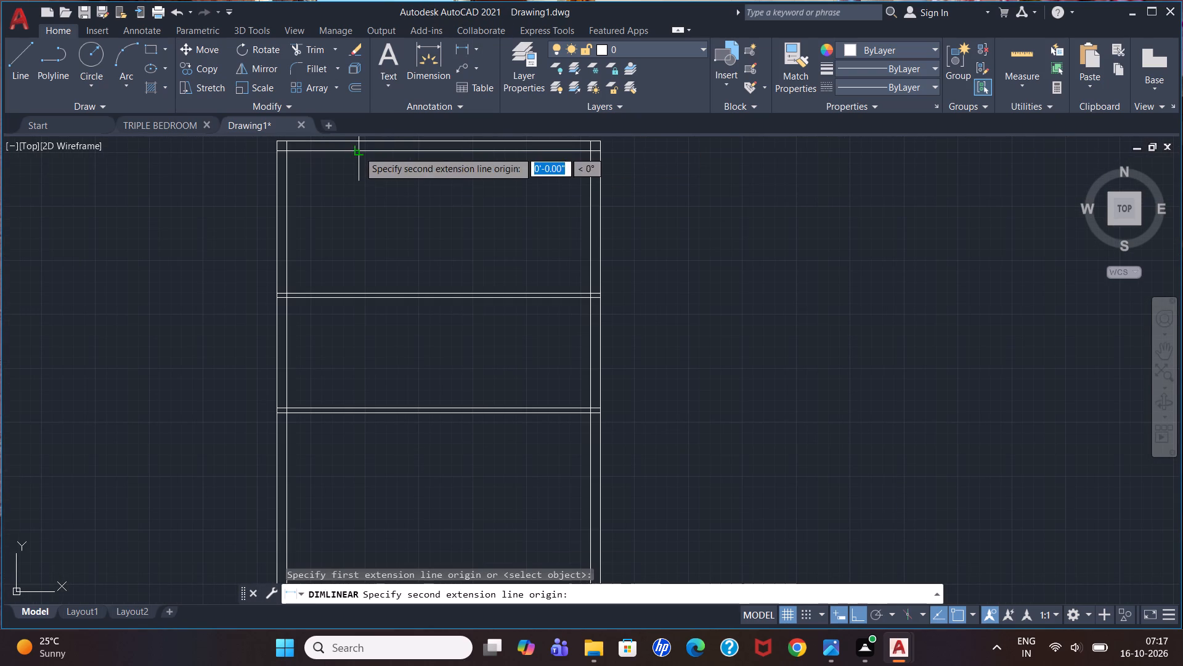
pyautogui.click(358, 290)
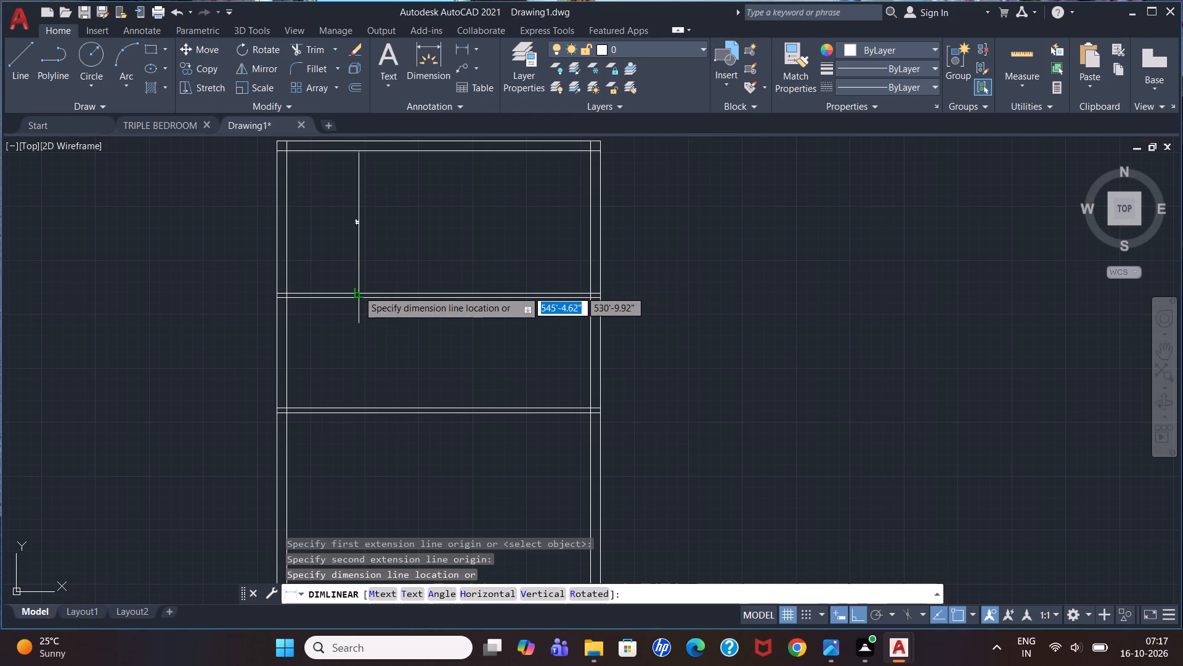
pyautogui.scroll(2, 358, 290)
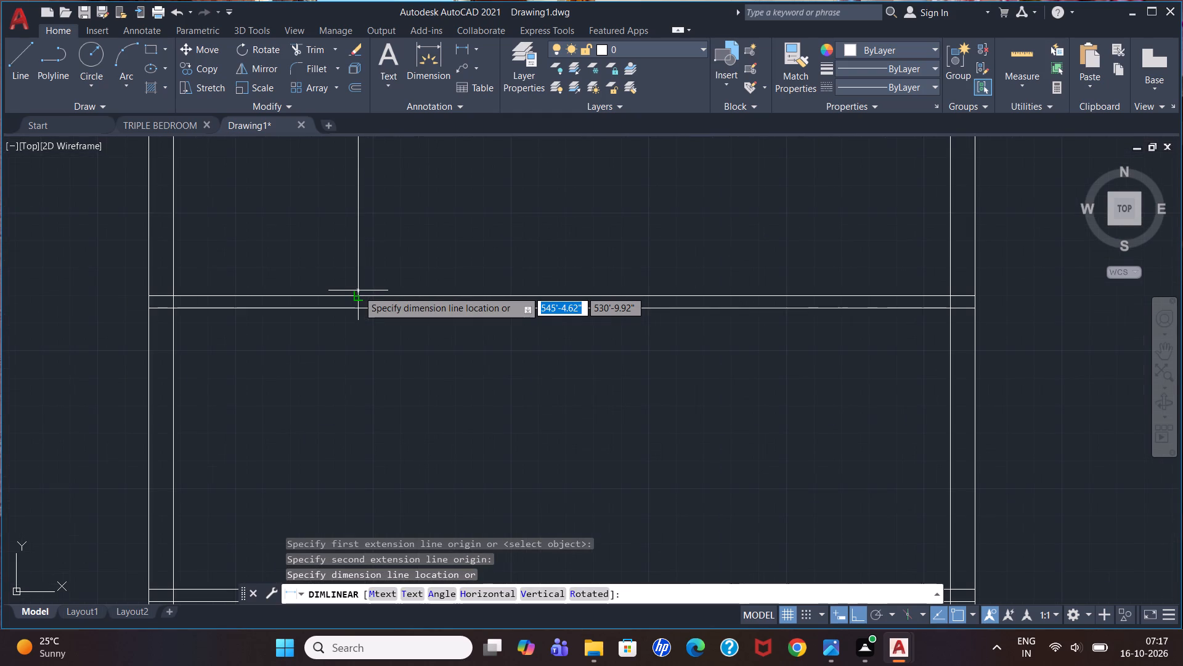
pyautogui.scroll(-2, 358, 290)
pyautogui.scroll(2, 359, 266)
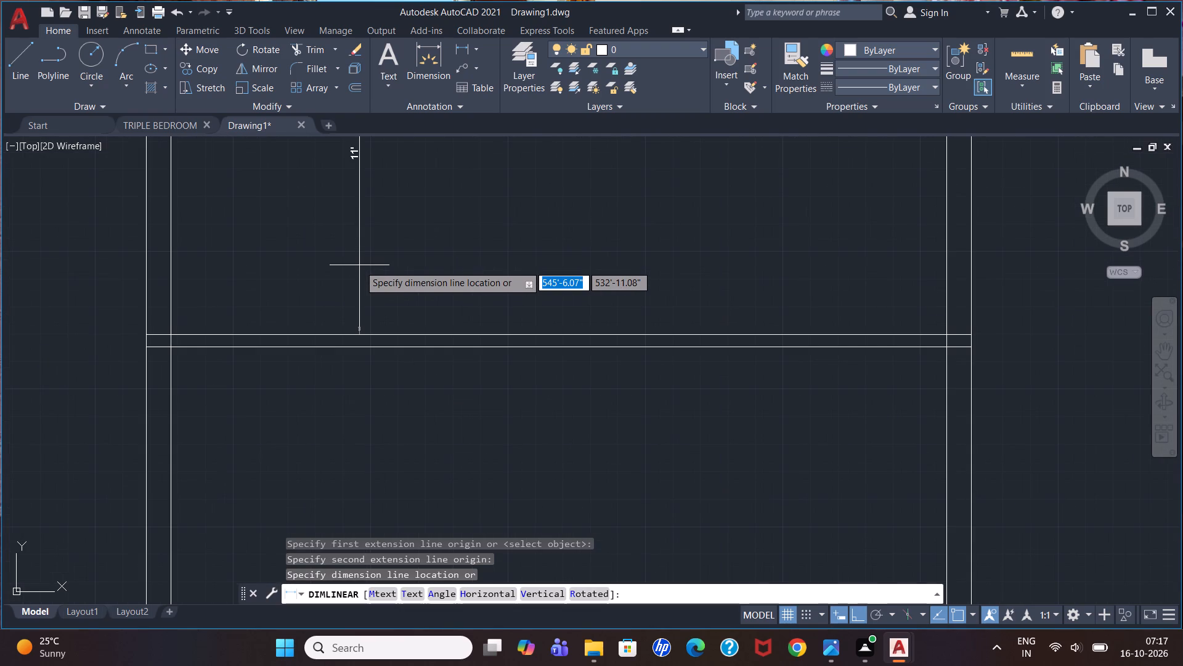
pyautogui.scroll(-3, 359, 265)
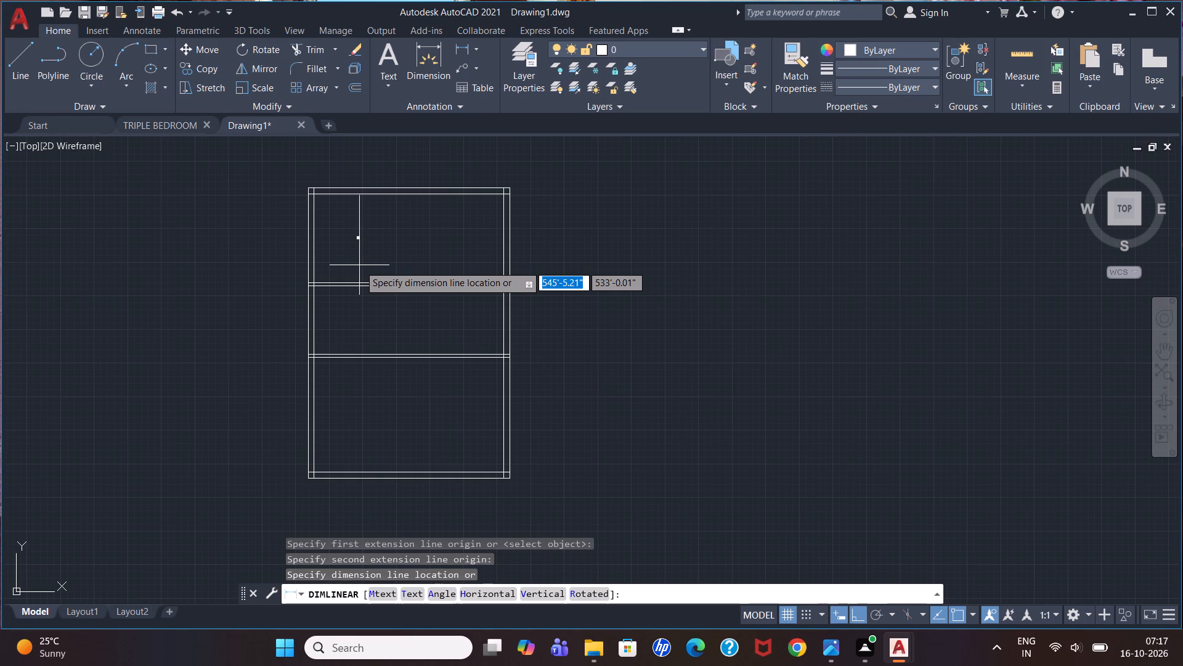
pyautogui.scroll(1, 359, 265)
pyautogui.press('Escape')
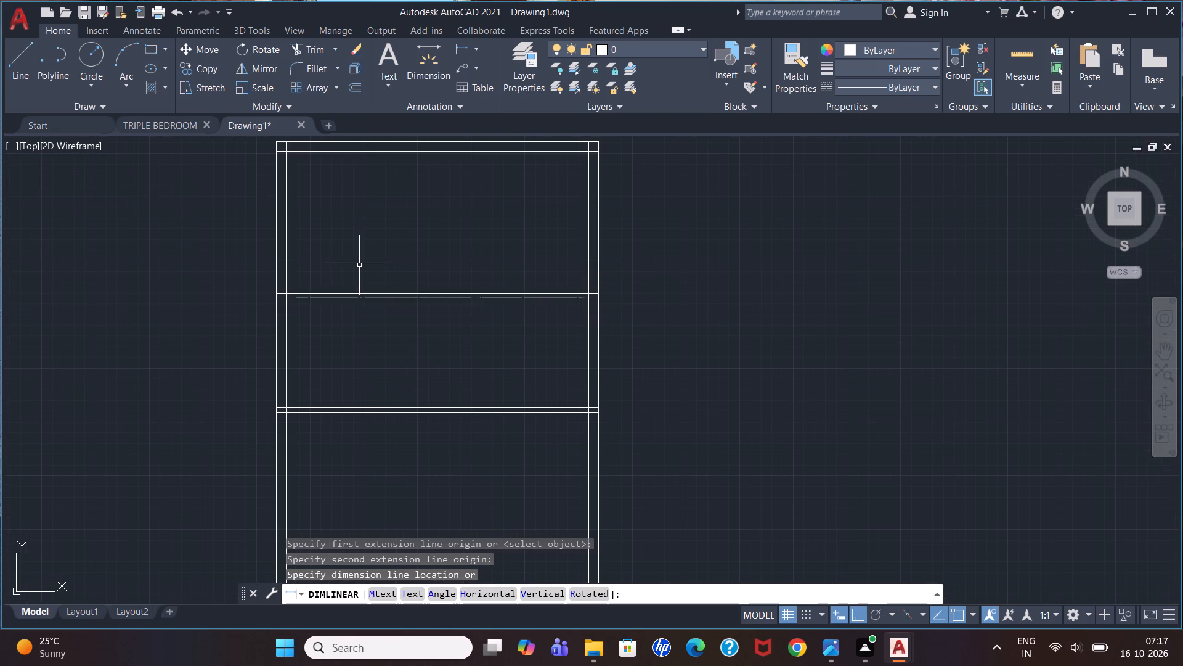
pyautogui.press('Escape')
pyautogui.press('Escape')
pyautogui.press('Escape')
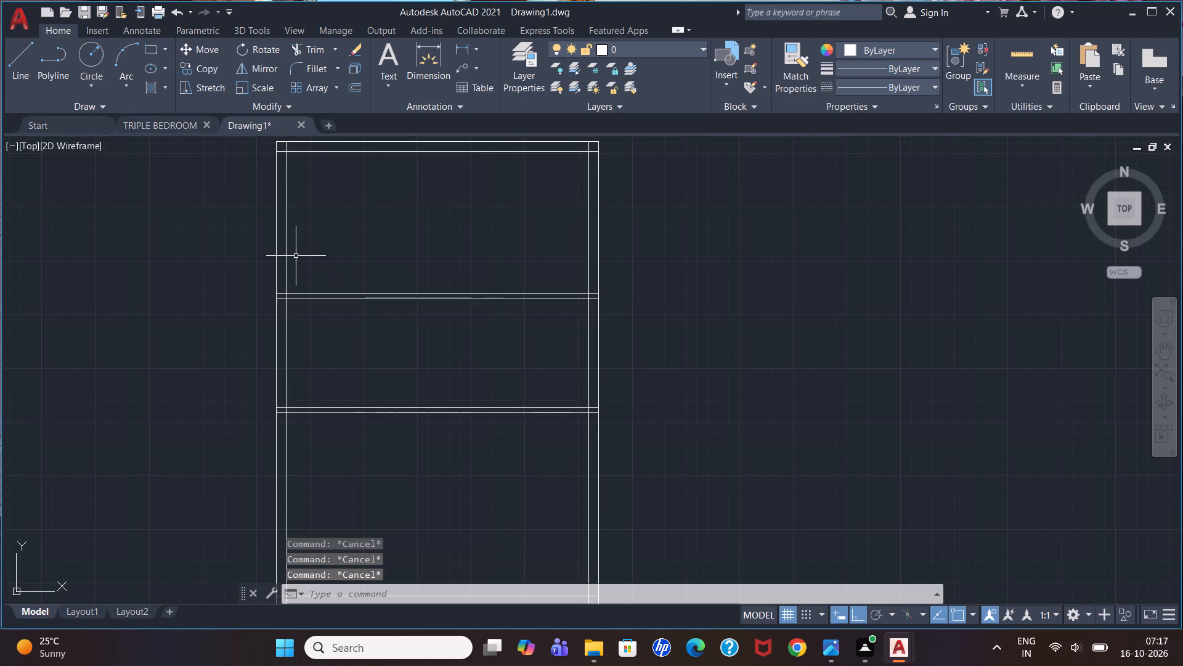
# Erase the four horizontal lines of the lower and upper partition walls.
pyautogui.scroll(-2, 395, 366)
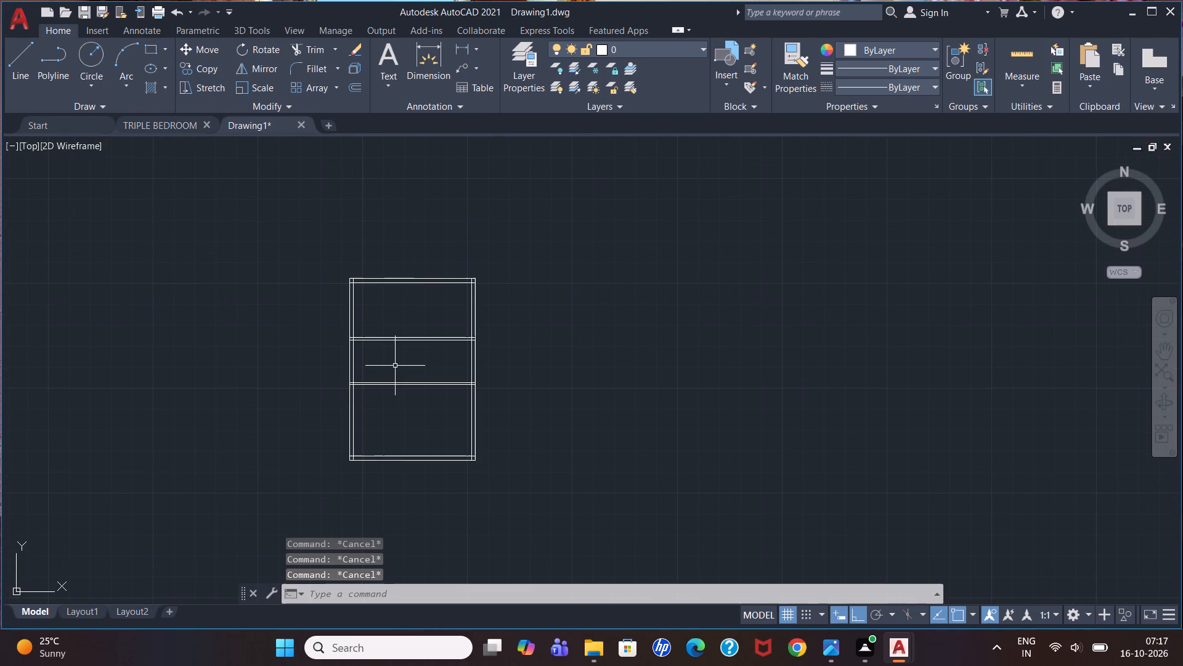
pyautogui.click(372, 303)
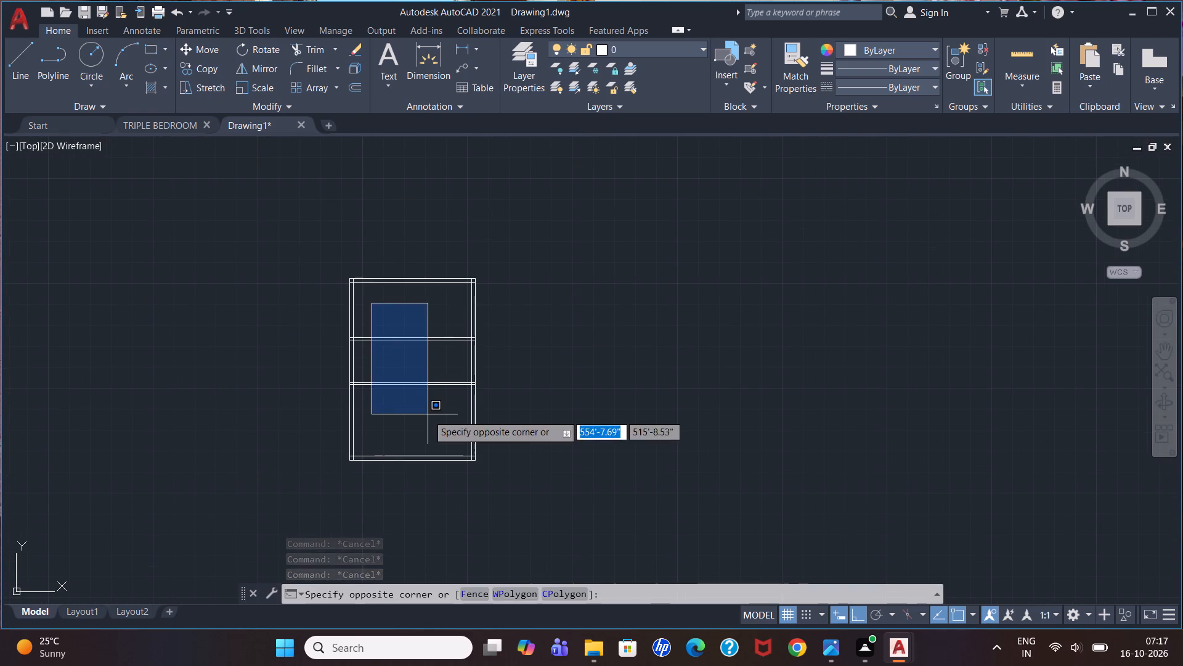
pyautogui.click(428, 414)
pyautogui.click(423, 311)
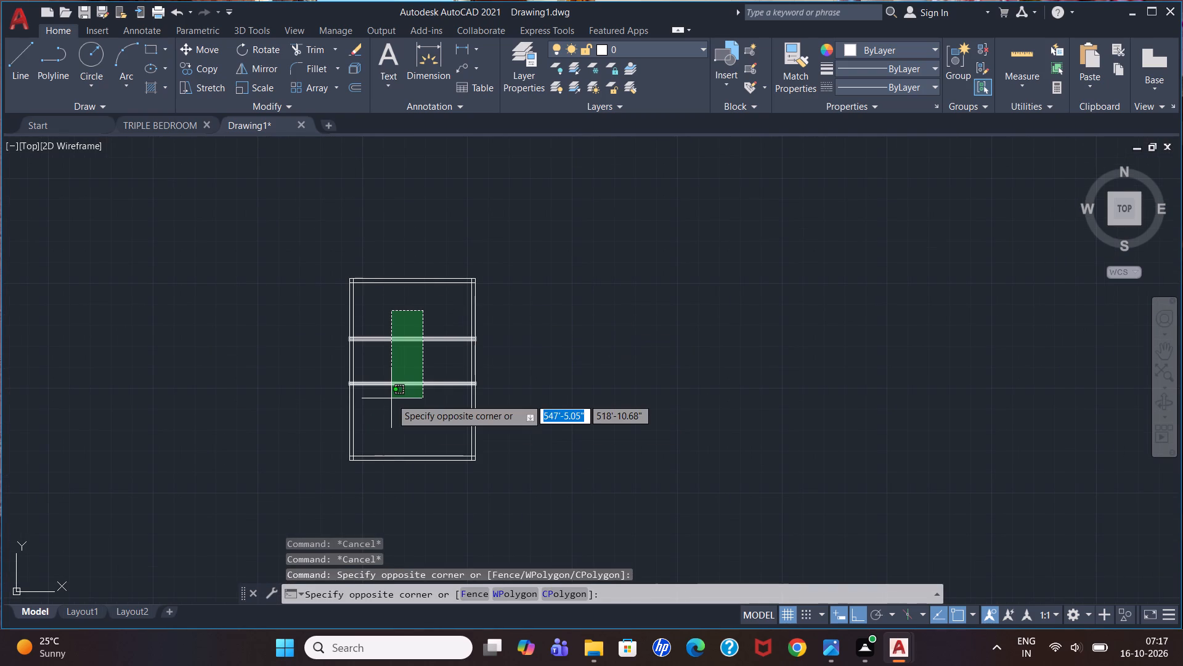
pyautogui.click(391, 398)
pyautogui.press('Delete')
# Erase the four inner lines of the 9" outer walls, keeping only the outer rectangle.
pyautogui.scroll(1, 391, 396)
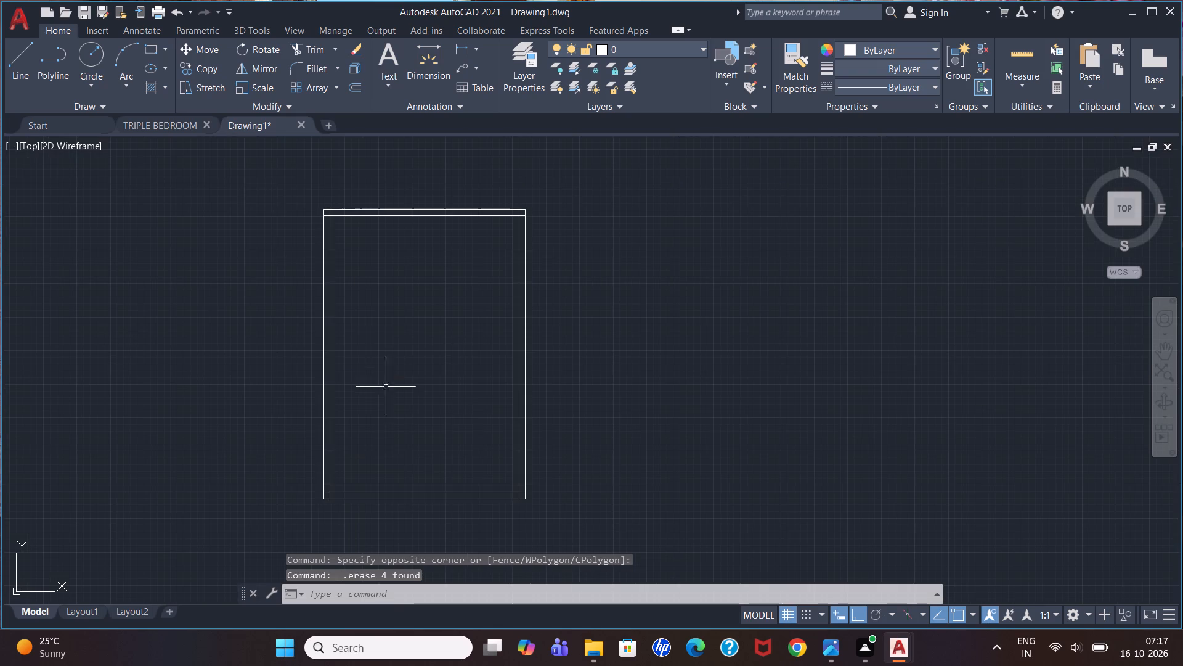
pyautogui.click(329, 383)
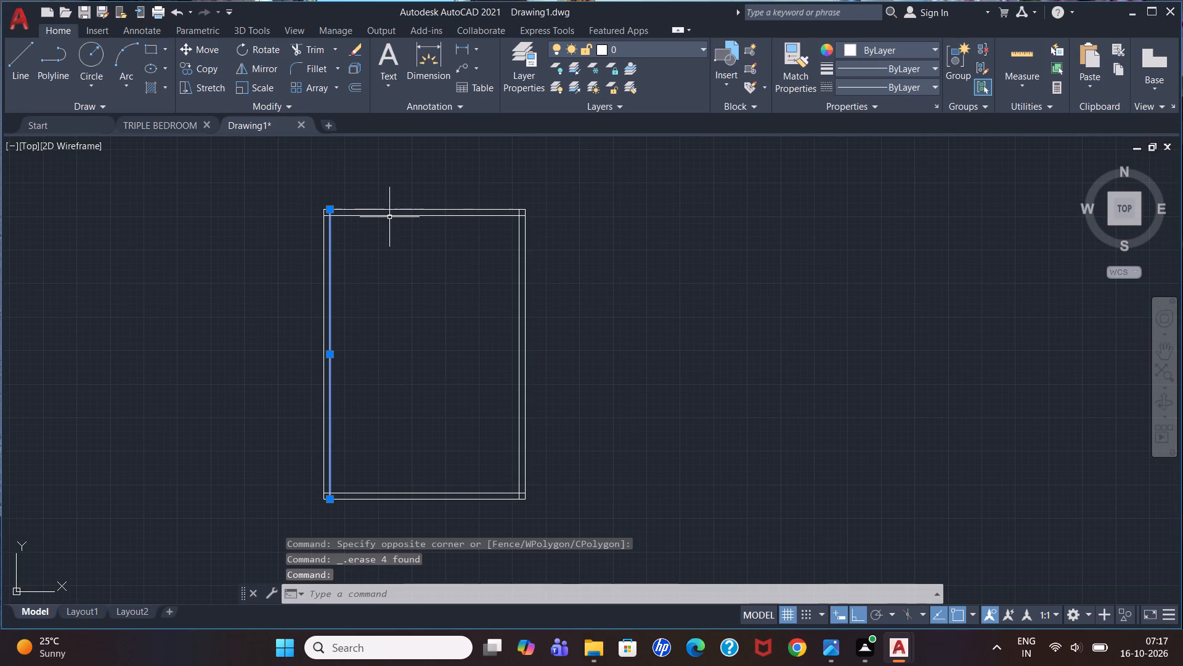
pyautogui.click(389, 217)
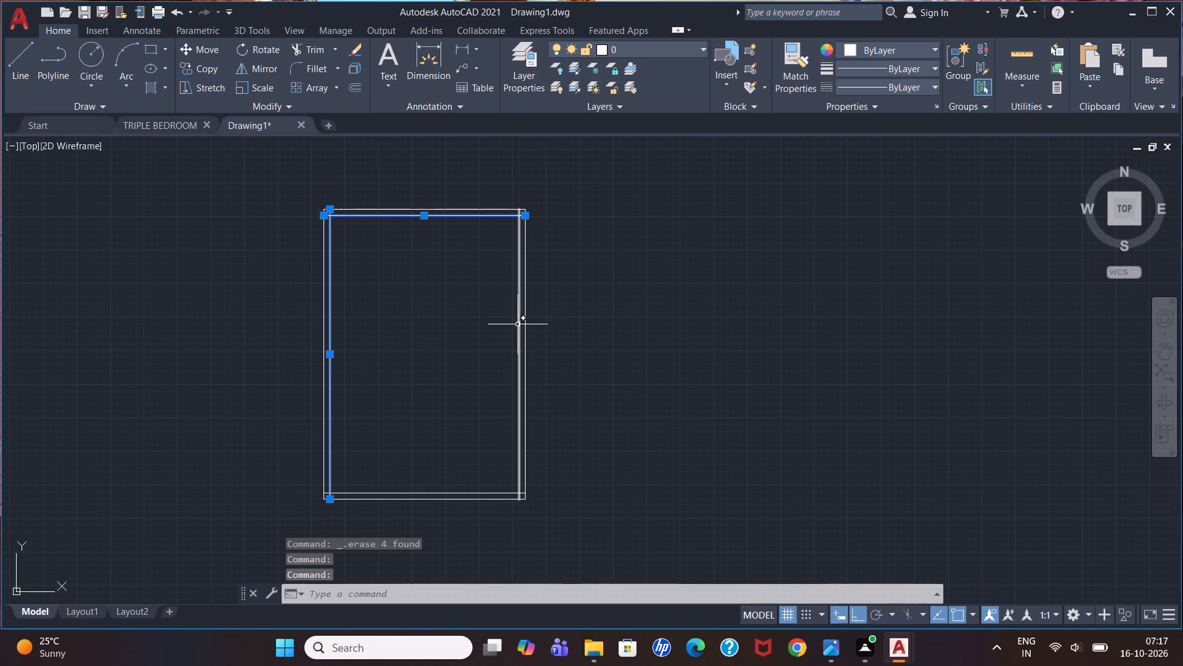
pyautogui.click(518, 324)
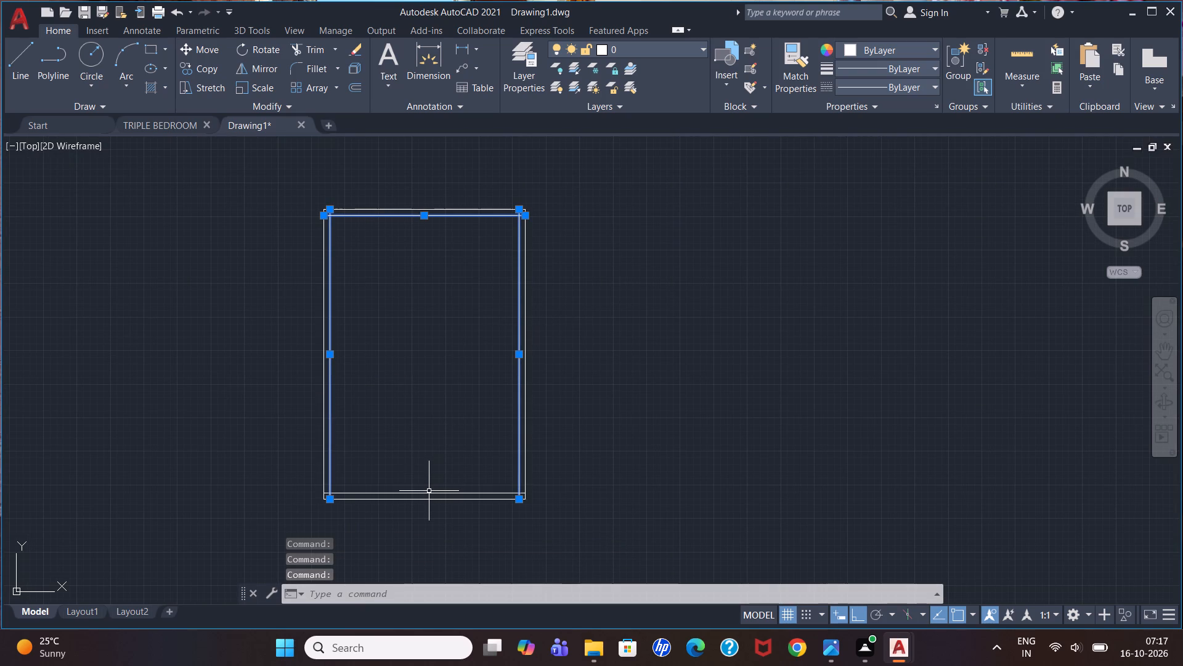
pyautogui.click(430, 493)
pyautogui.press('Delete')
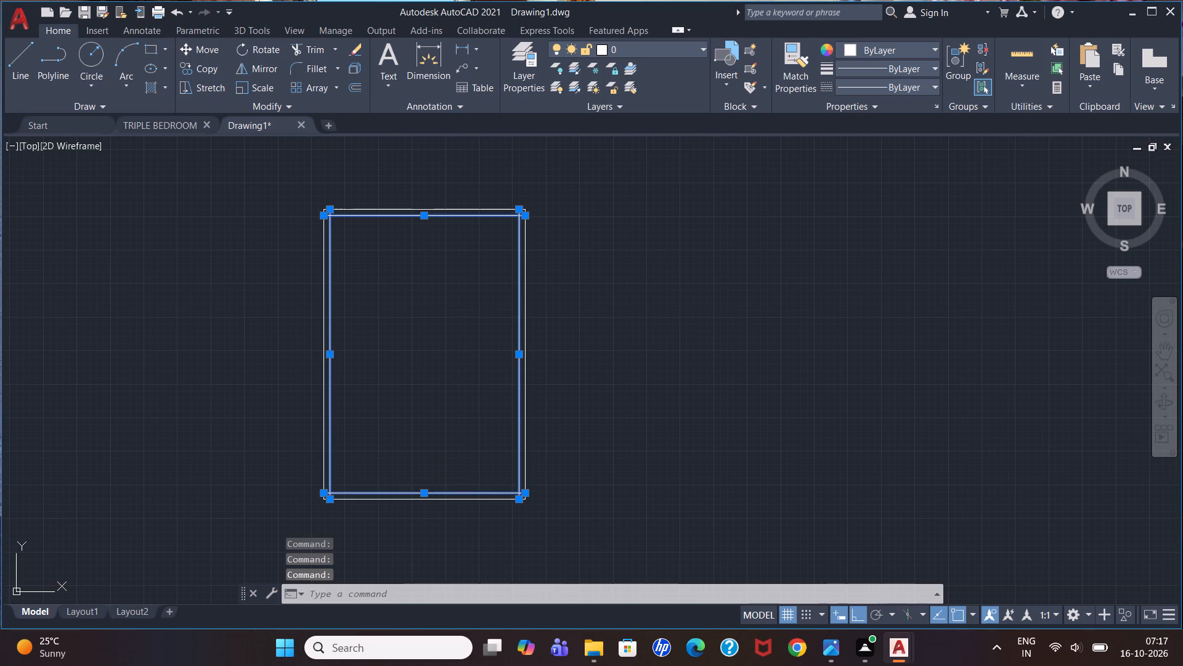
# Offset all four sides of the house outline inward by 4.5" to form the outer walls.
pyautogui.press('o')
pyautogui.press('Return')
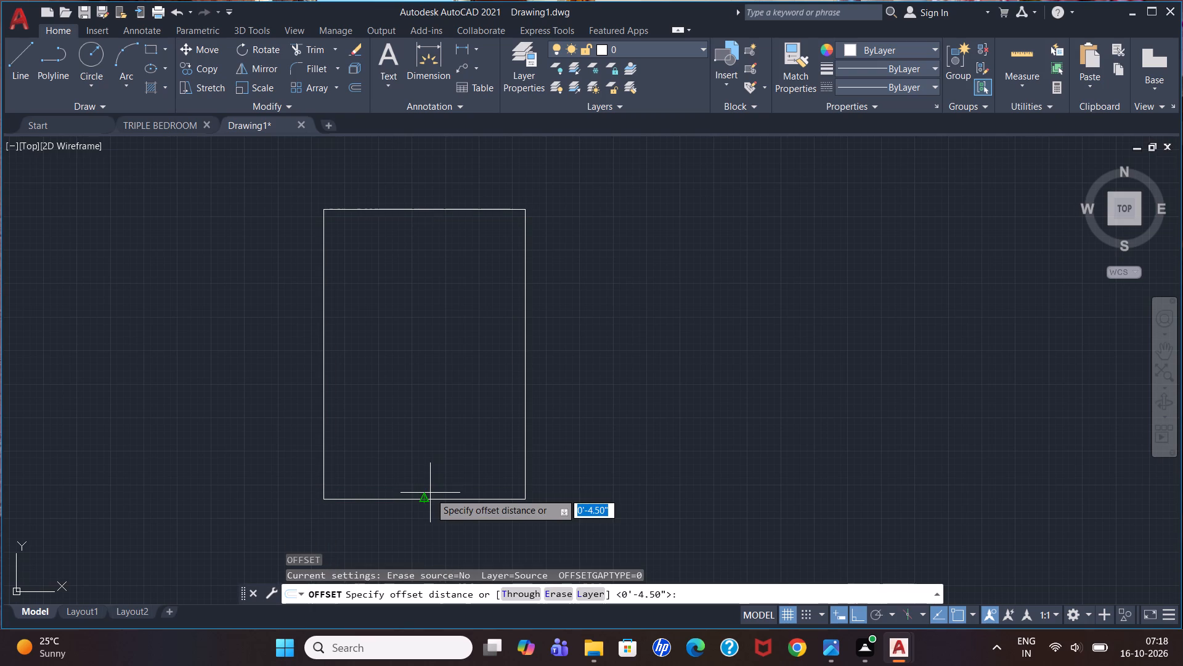
pyautogui.press('4')
pyautogui.press('.')
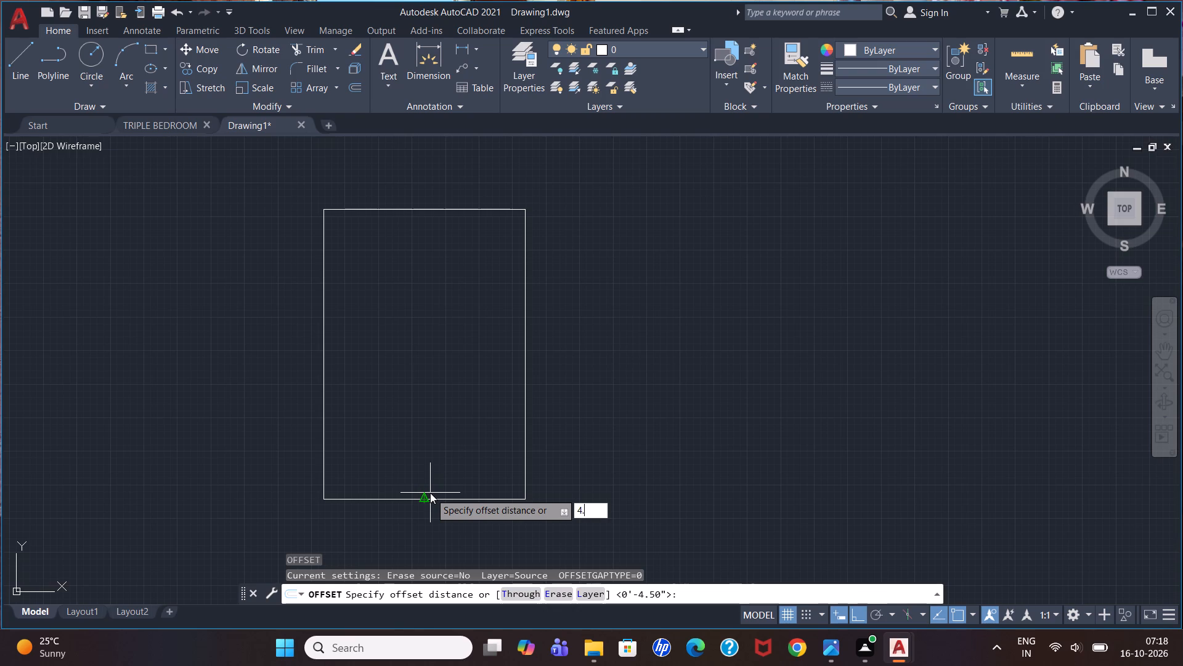
pyautogui.write('5"')
pyautogui.press('Return')
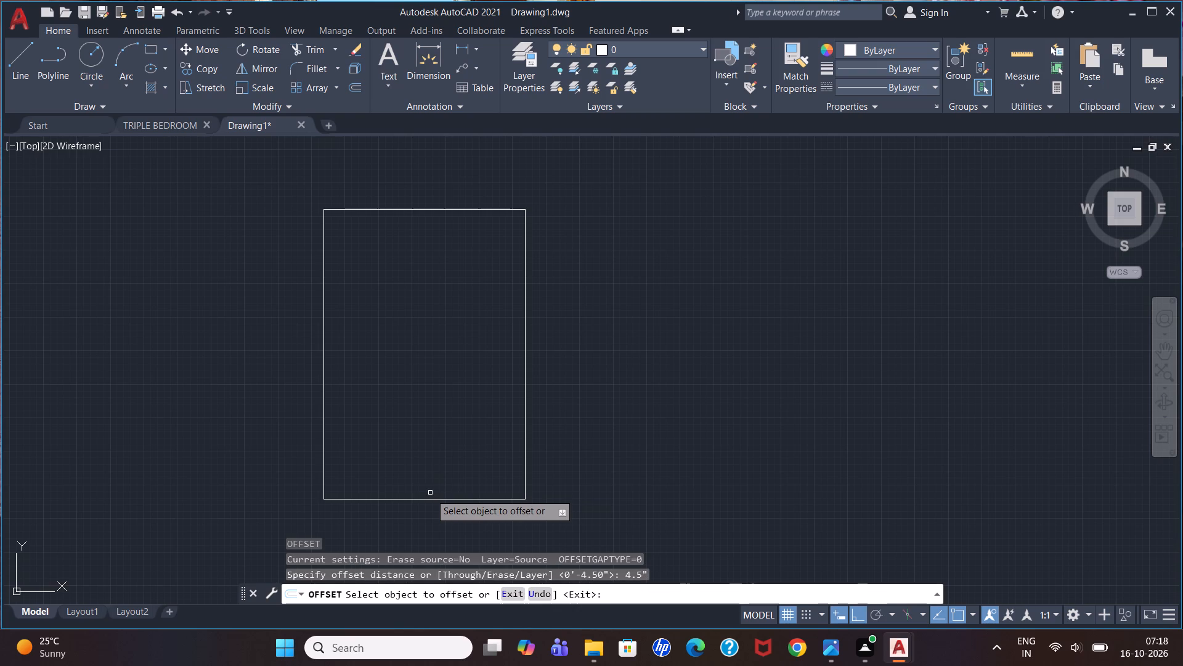
pyautogui.click(400, 499)
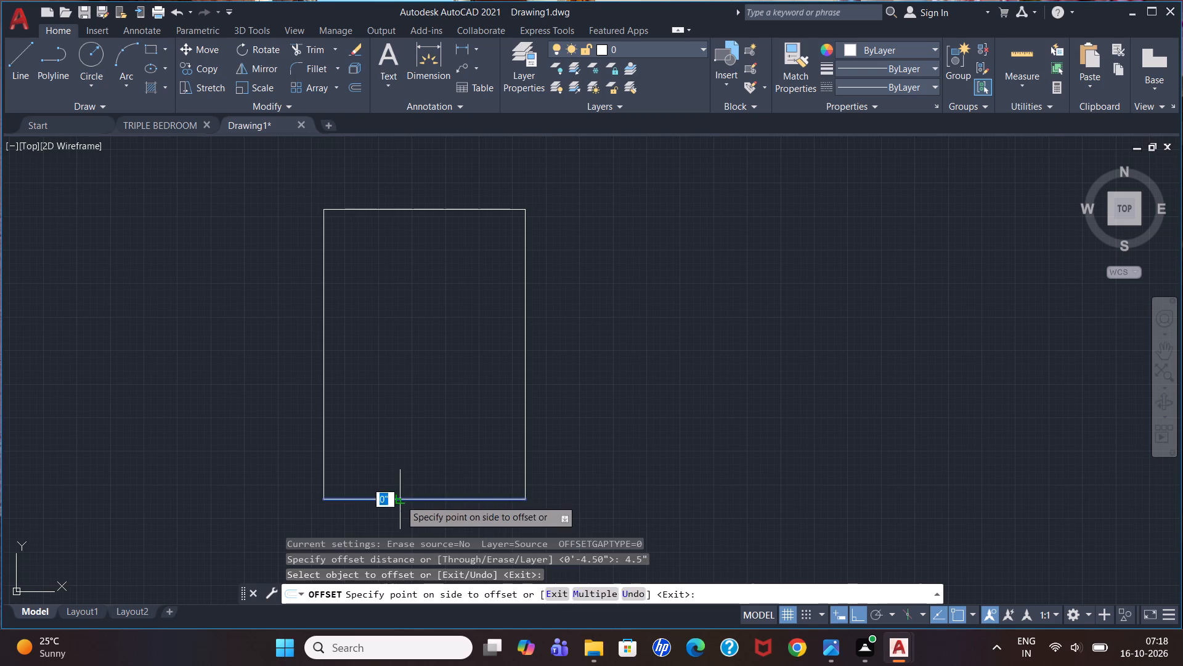
pyautogui.click(407, 474)
pyautogui.click(323, 440)
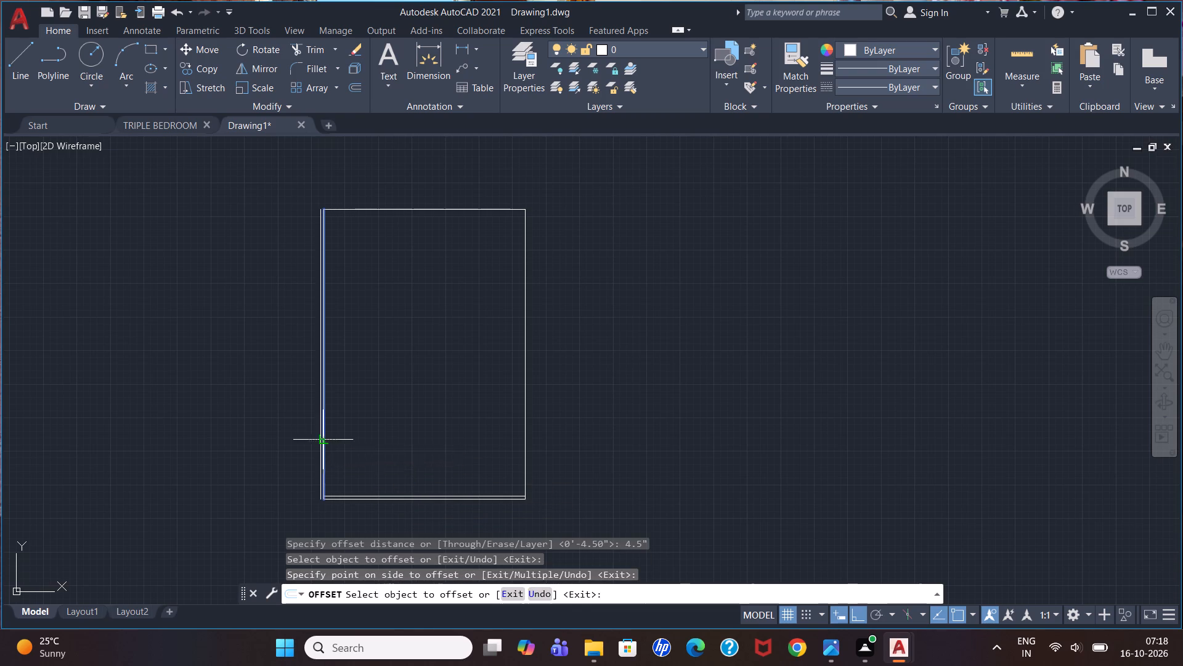
pyautogui.click(341, 442)
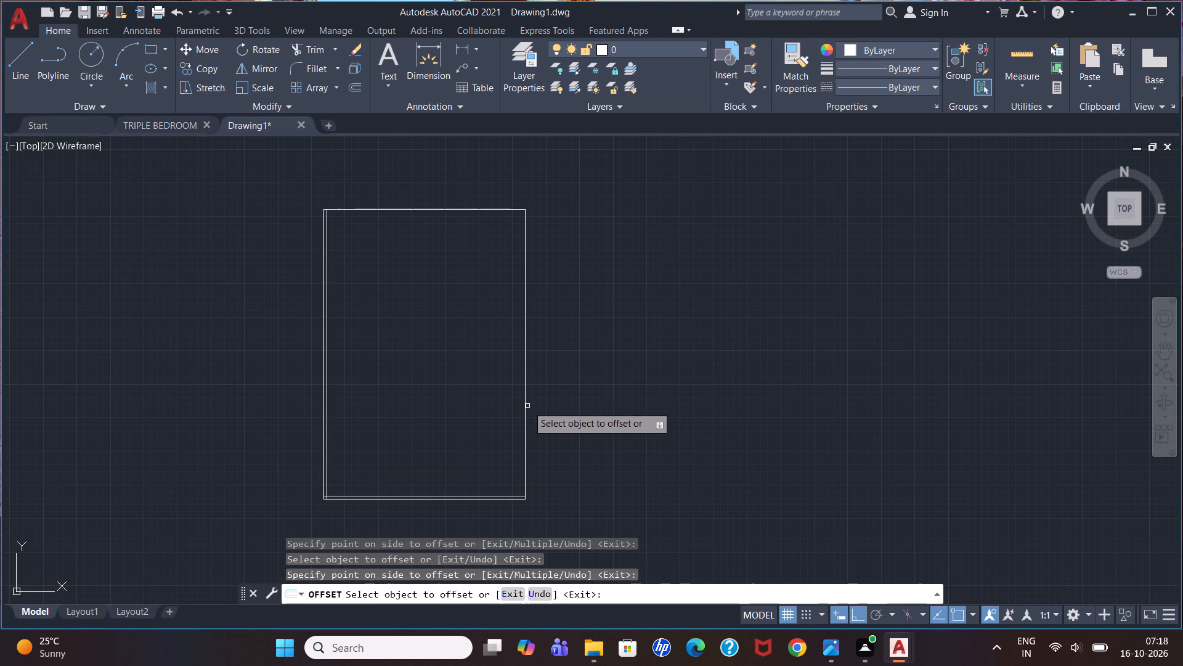
pyautogui.click(524, 403)
pyautogui.click(502, 403)
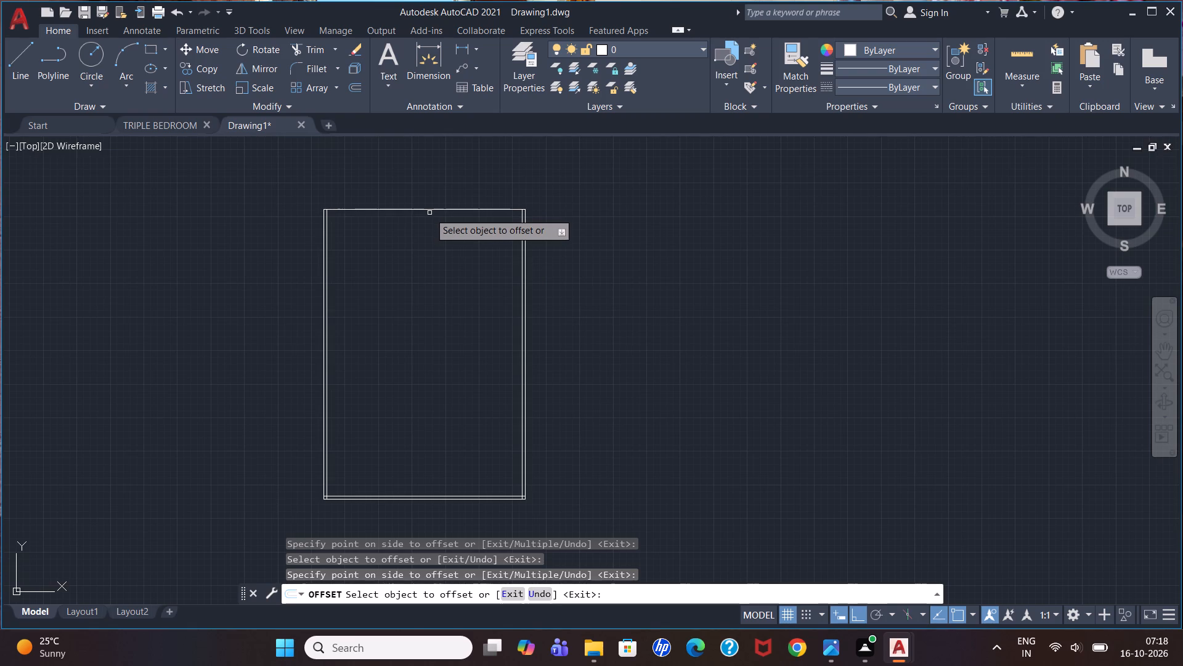
pyautogui.click(429, 210)
pyautogui.click(429, 252)
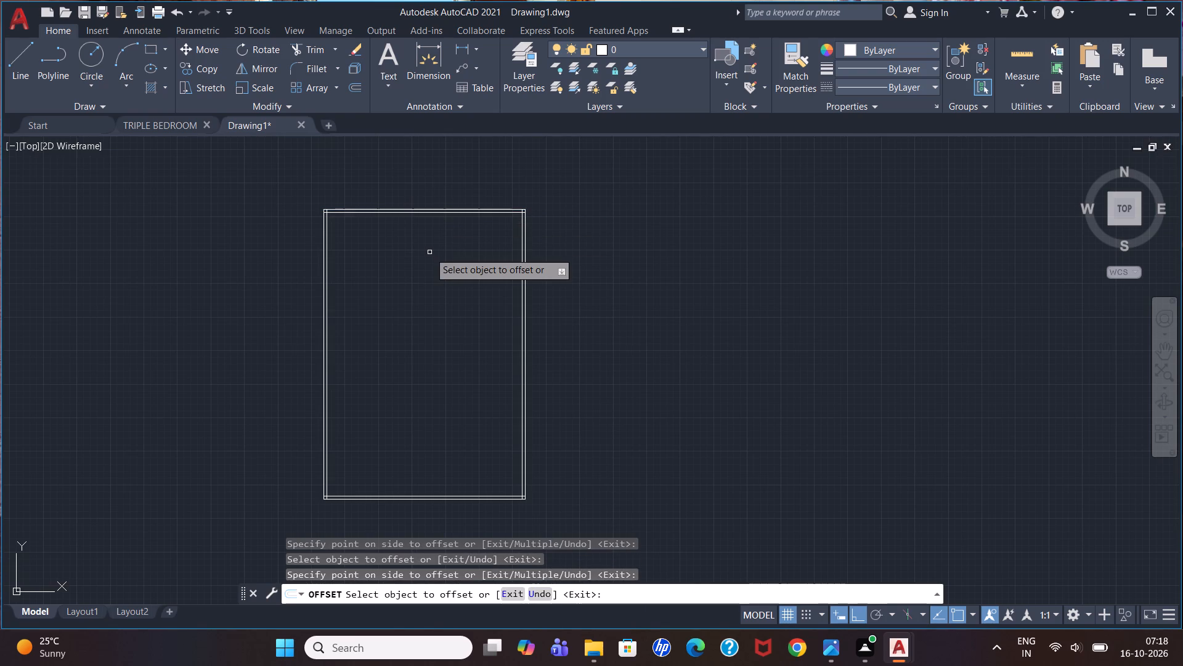
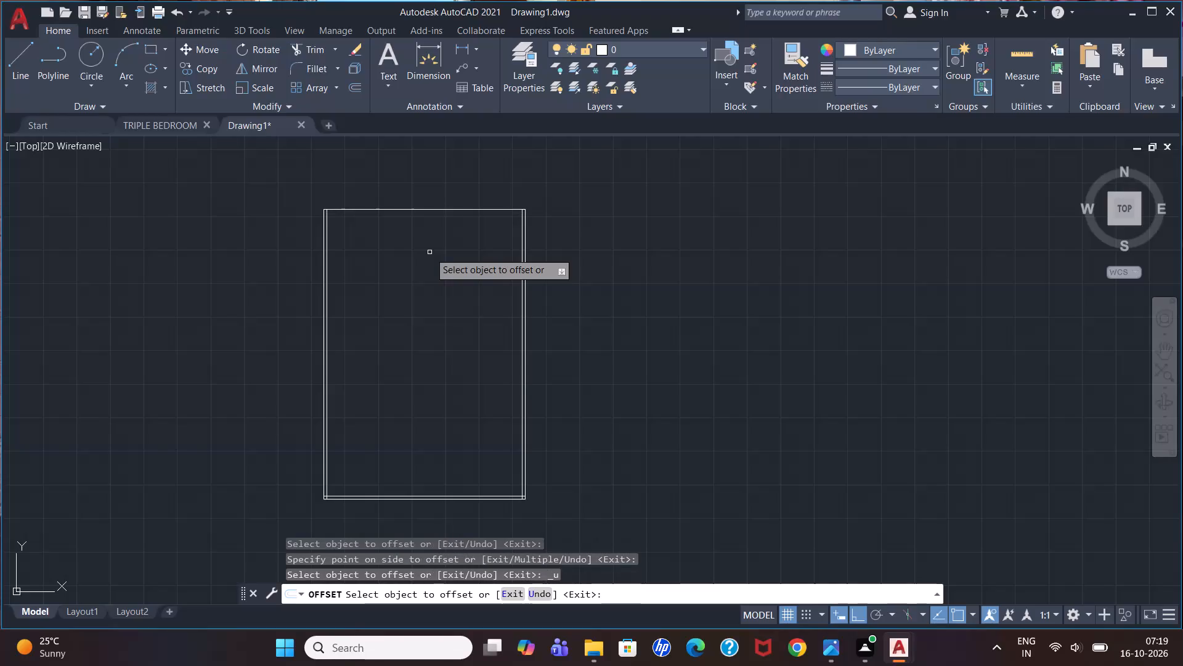
# Undo the remaining 4.5" inward offsets of the house outline, back to the plain outer rectangle.
pyautogui.hotkey('ctrl', 'z')
pyautogui.hotkey('ctrl', 'z')
pyautogui.hotkey('ctrl', 'z')
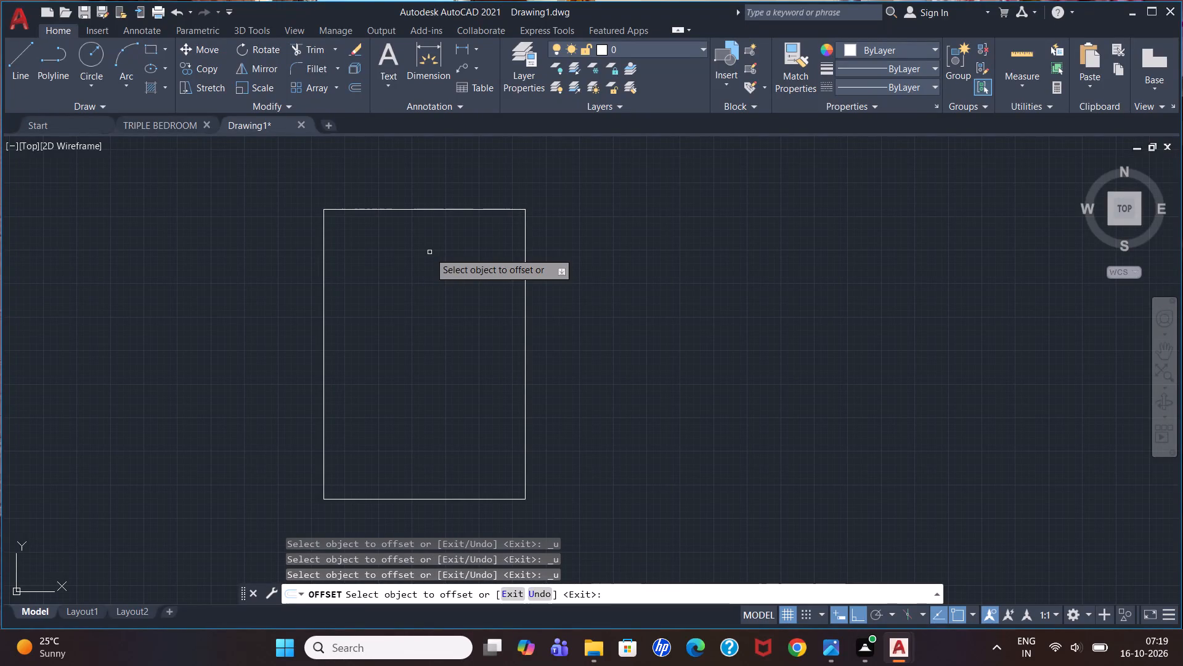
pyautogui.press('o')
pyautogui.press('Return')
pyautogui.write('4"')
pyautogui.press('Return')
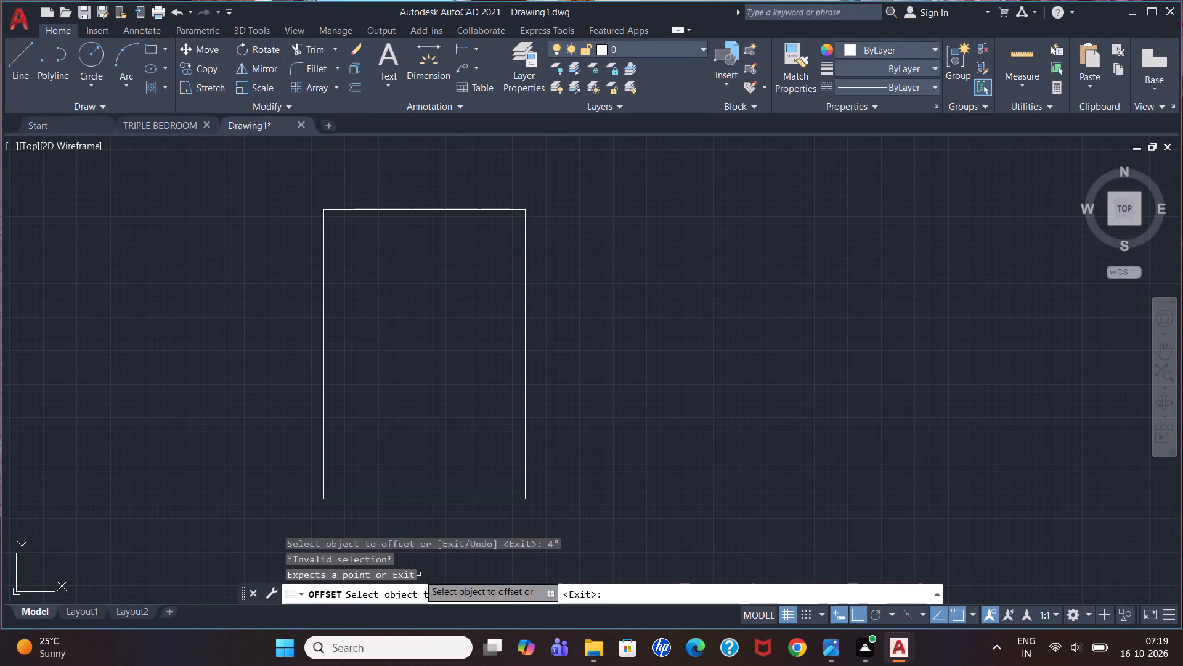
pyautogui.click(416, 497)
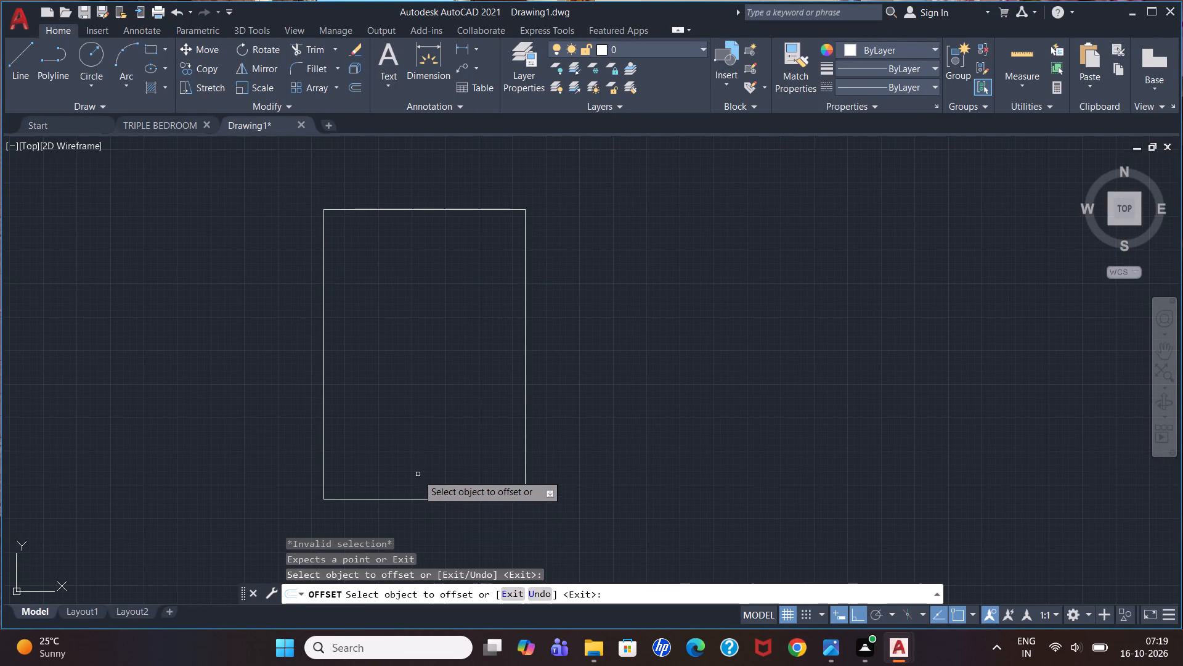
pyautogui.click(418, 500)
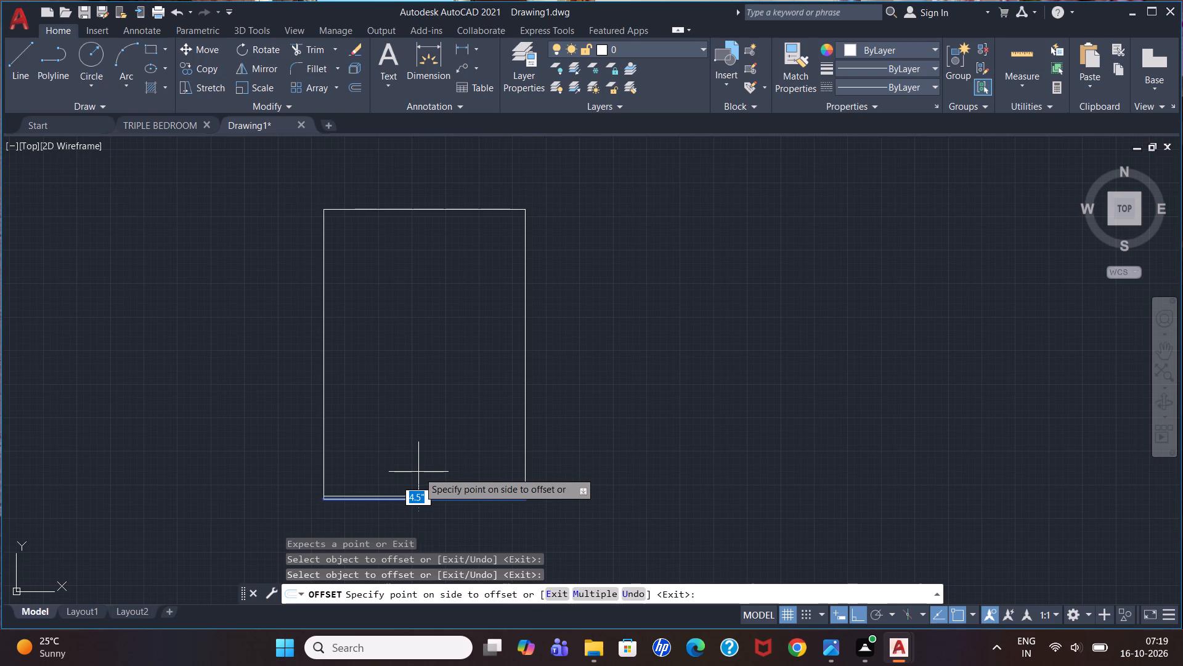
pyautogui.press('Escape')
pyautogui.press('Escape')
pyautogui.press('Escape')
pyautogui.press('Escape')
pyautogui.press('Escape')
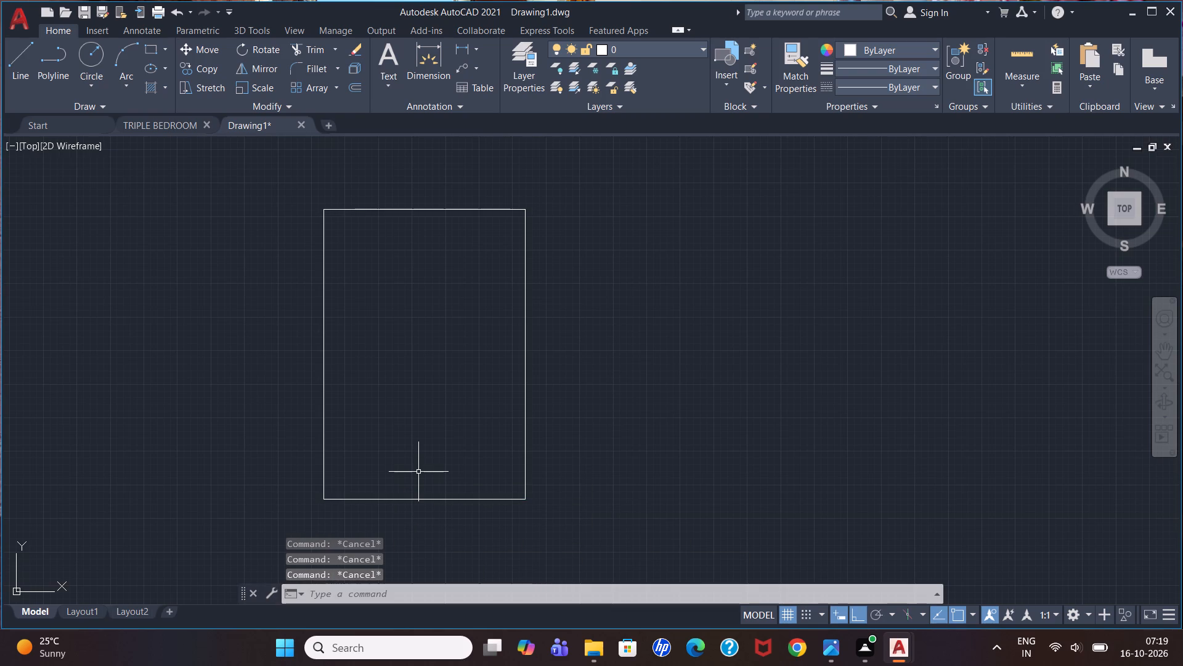
# Offset the house outline inward by 4" to form the outer walls, starting with the bottom side.
pyautogui.press('o')
pyautogui.press('Return')
pyautogui.write('4"')
pyautogui.press('Return')
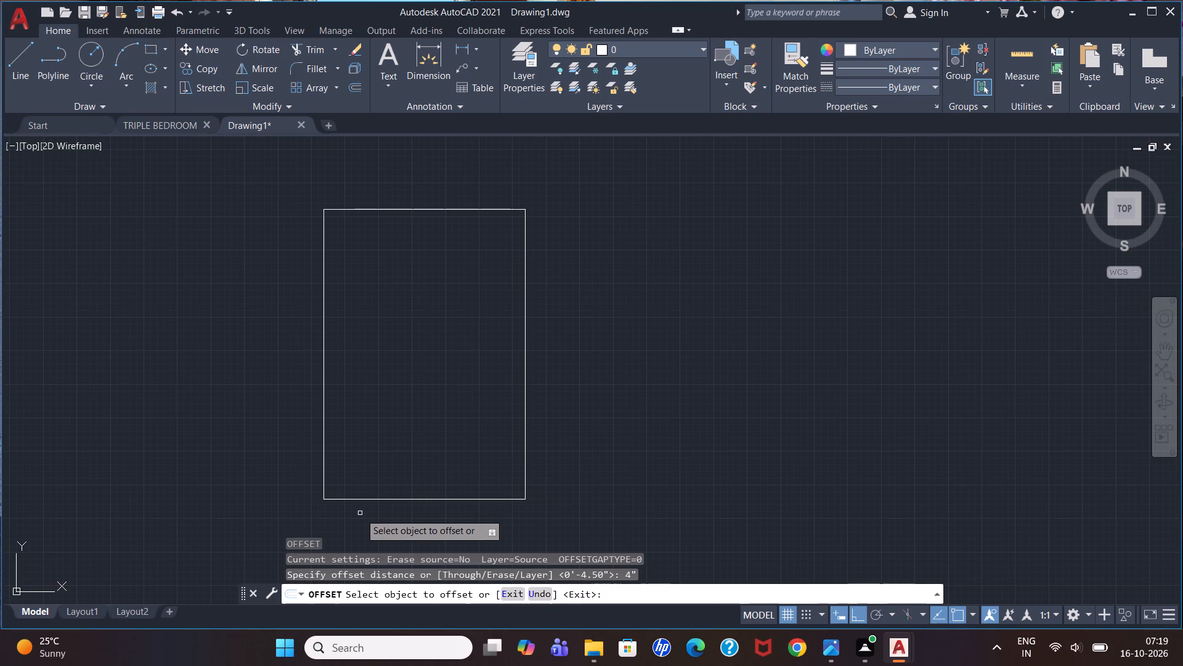
pyautogui.click(393, 500)
pyautogui.click(430, 453)
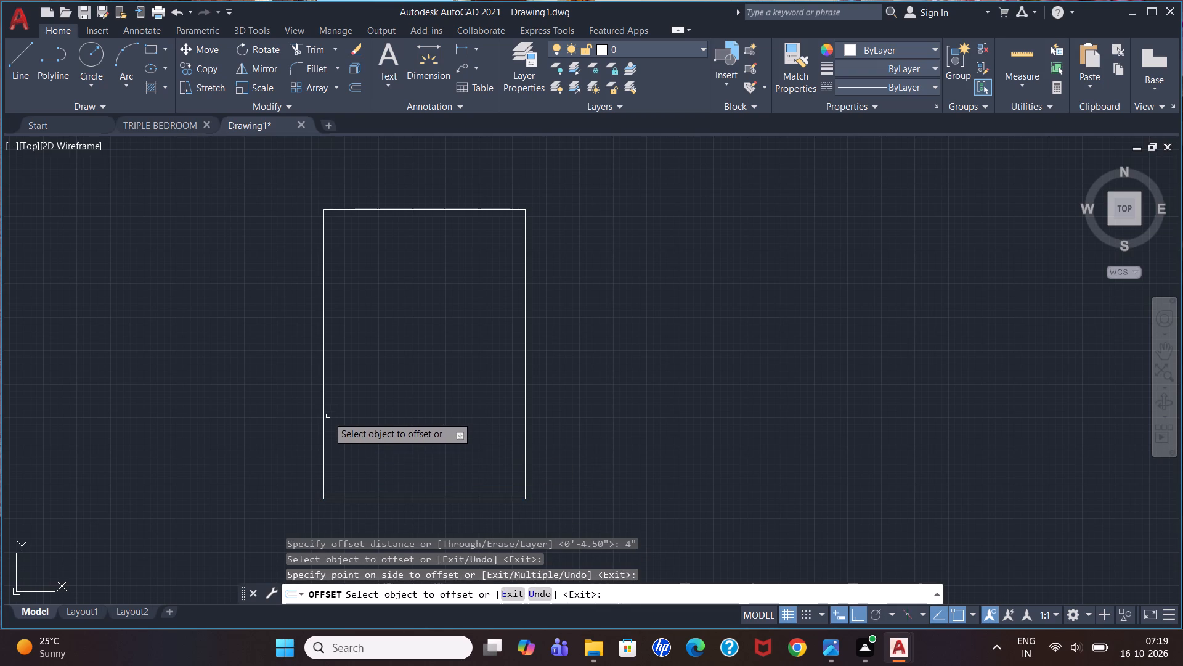
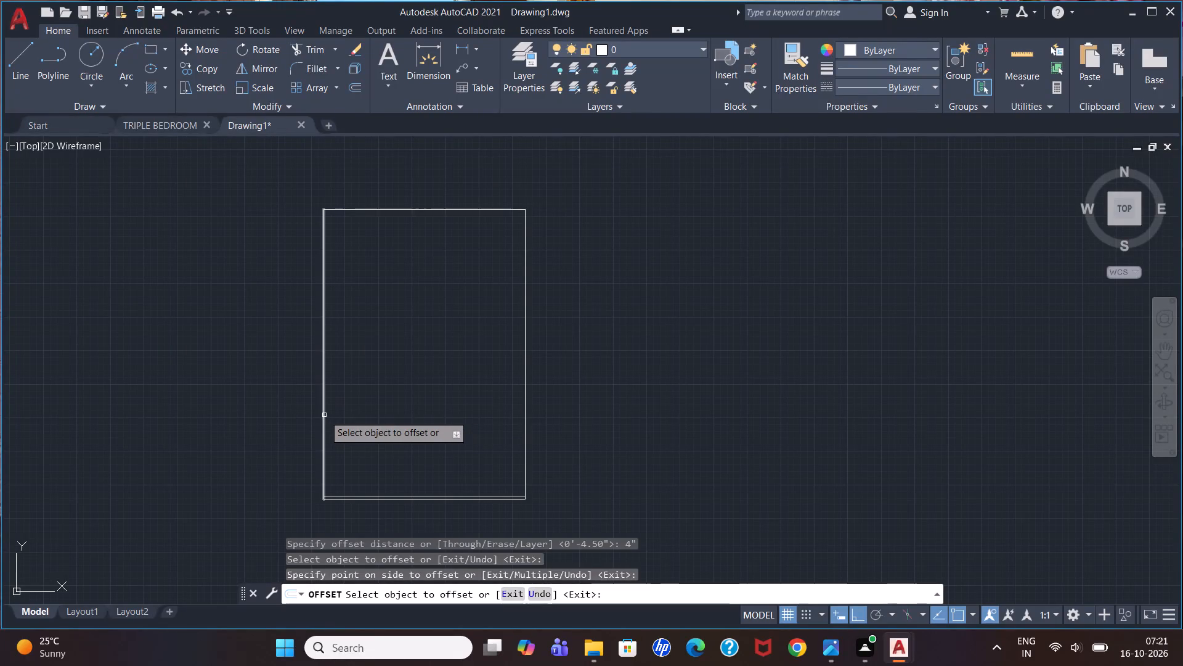
# Offset the left, top and right sides of the house outline inward by 4" to complete the outer walls.
pyautogui.click(322, 413)
pyautogui.click(359, 399)
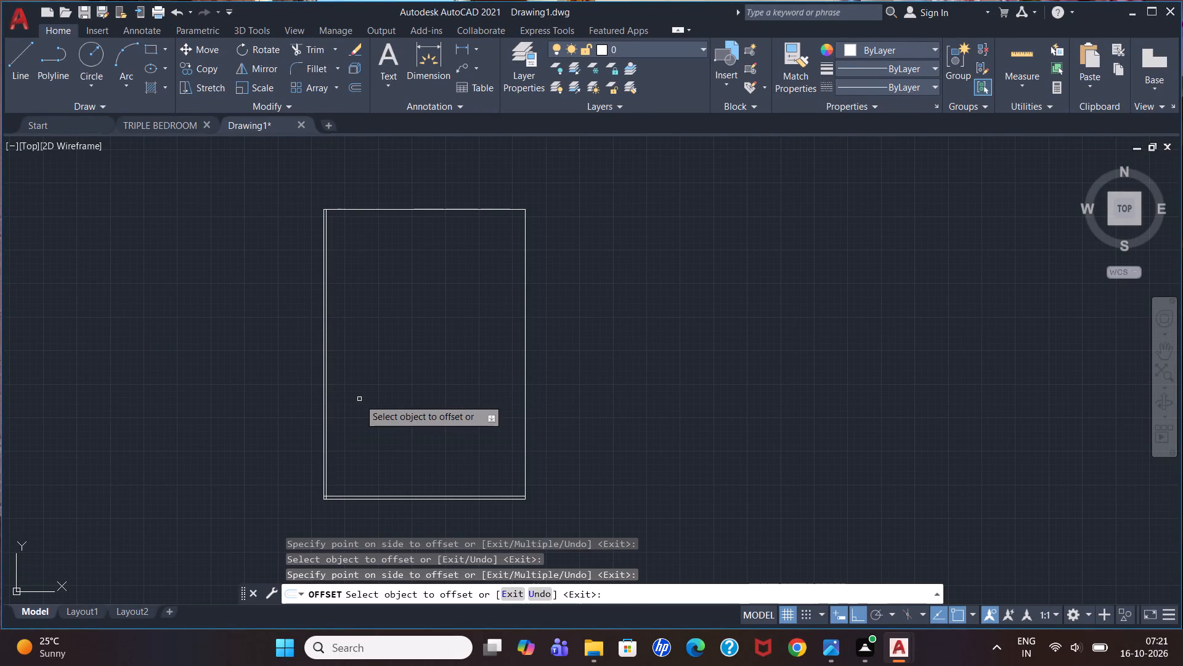
pyautogui.click(405, 210)
pyautogui.click(413, 238)
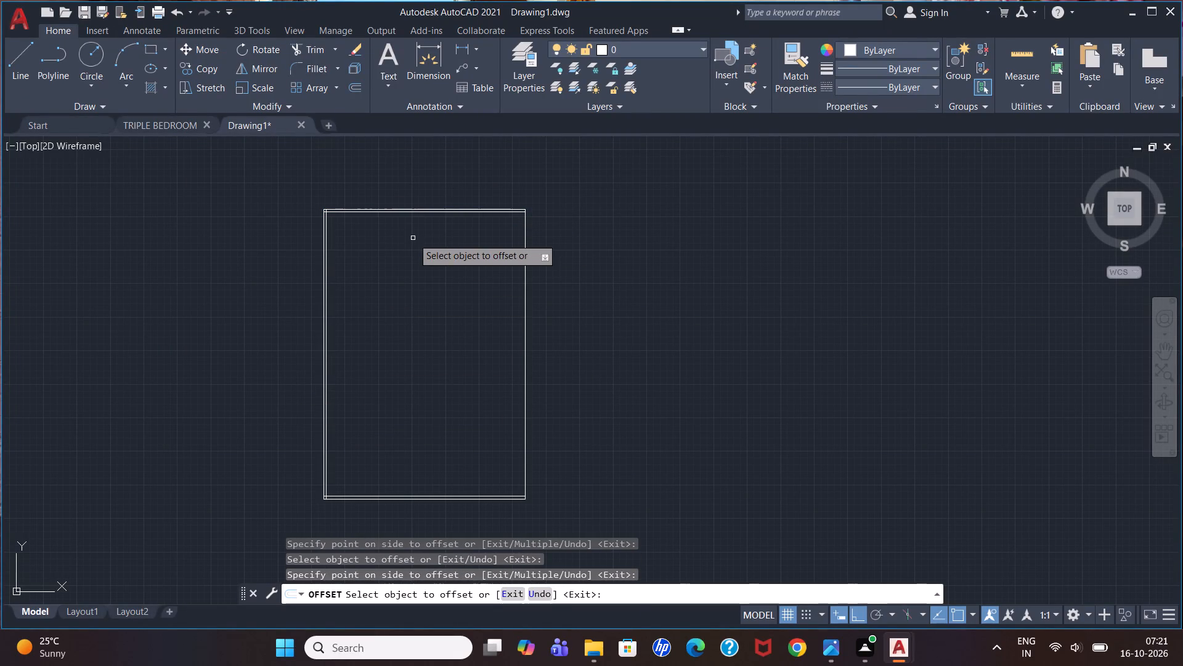
pyautogui.click(524, 403)
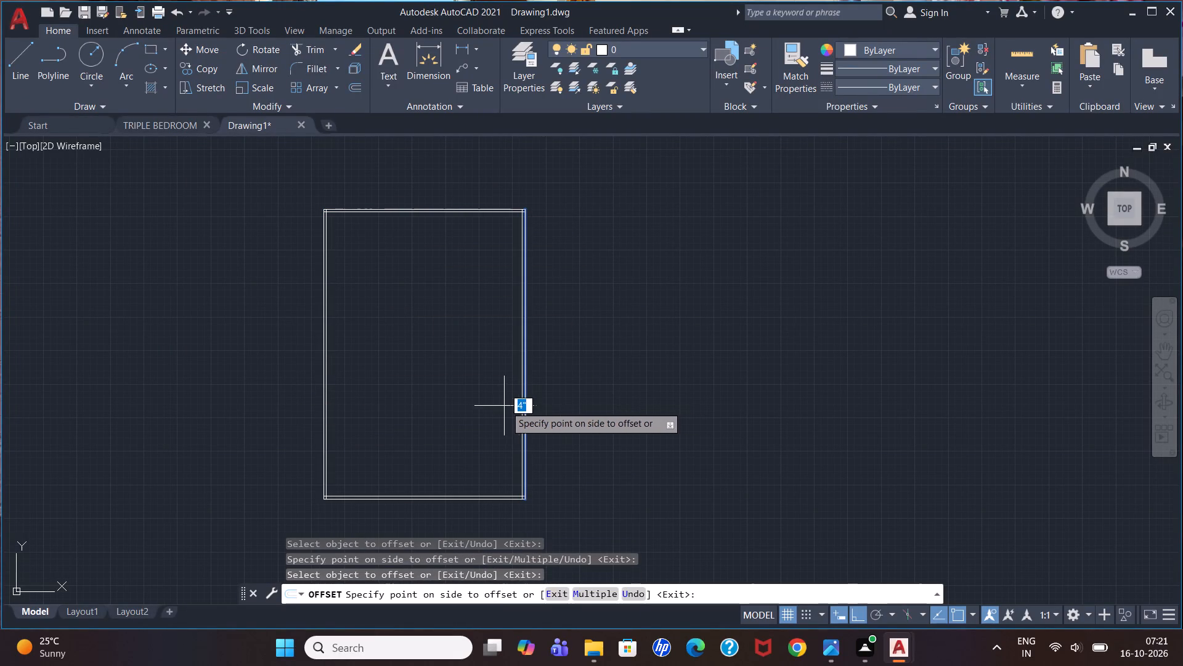
pyautogui.click(502, 405)
pyautogui.press('Escape')
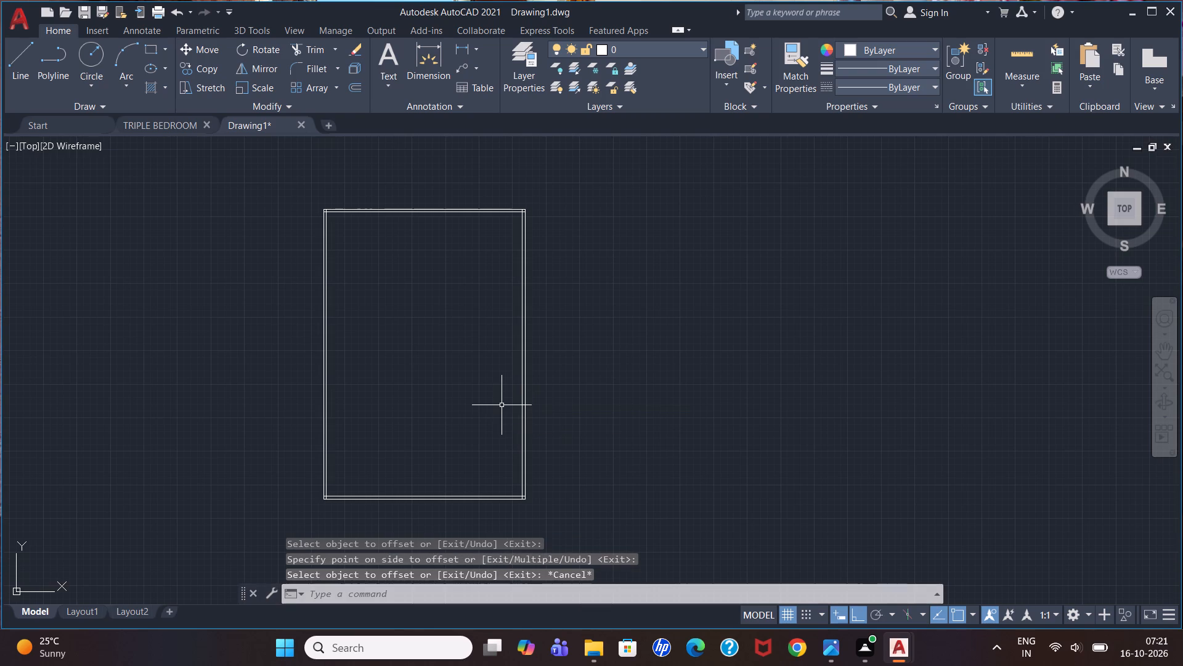
# Offset the inner line of the bottom wall upward by 14'3" to position the first horizontal partition.
pyautogui.press('o')
pyautogui.press('Return')
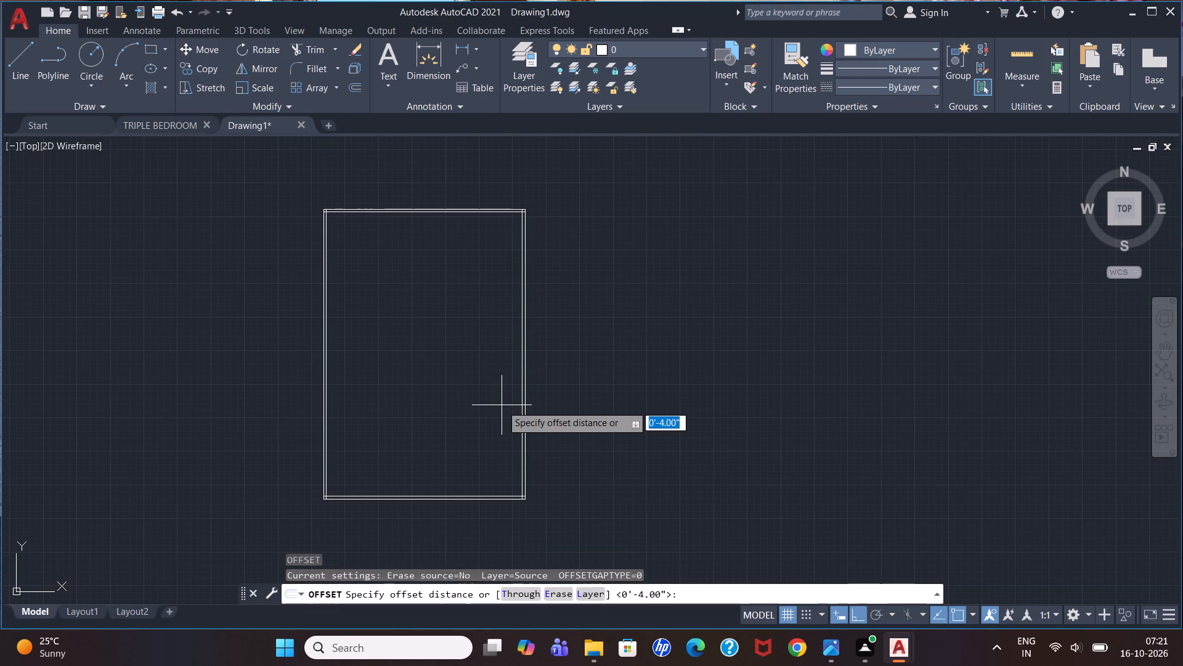
pyautogui.write('14\'3"')
pyautogui.press('Return')
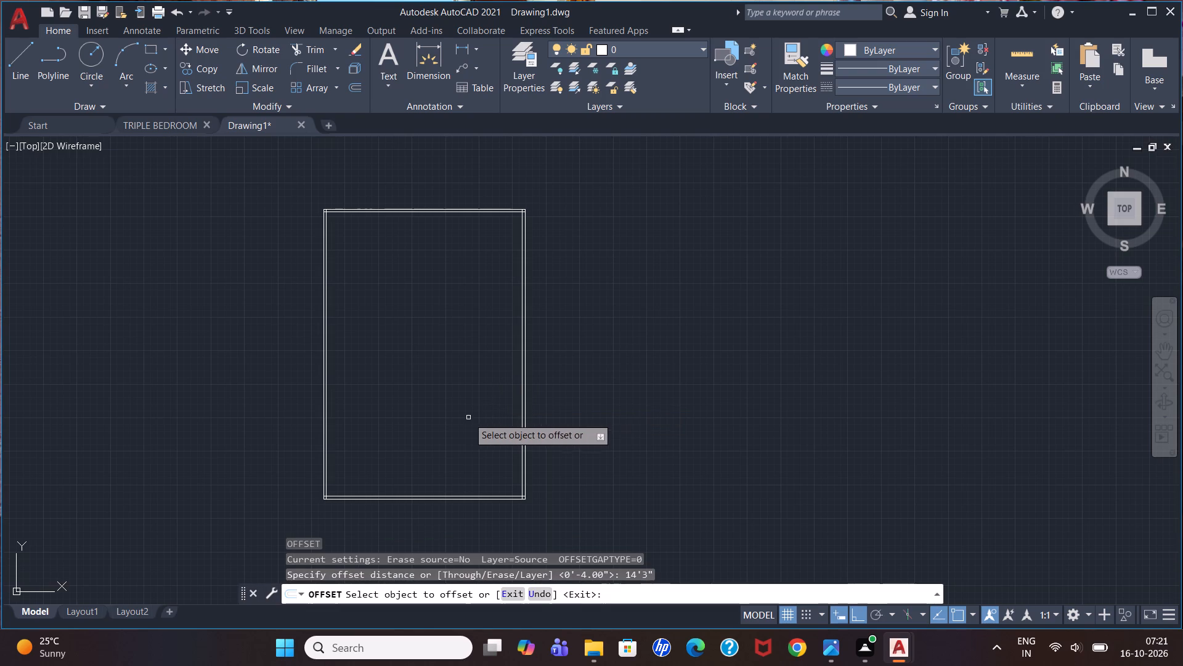
pyautogui.click(441, 498)
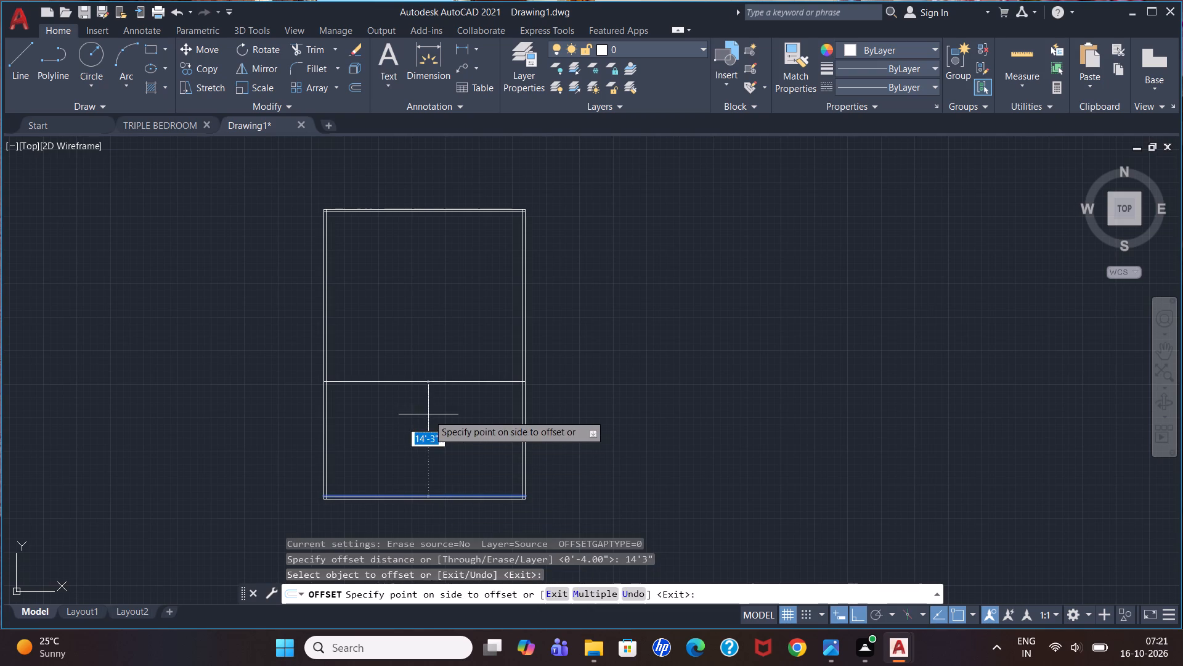
pyautogui.click(428, 414)
pyautogui.press('Escape')
# Offset the first partition line upward by 4" to give the partition wall its thickness.
pyautogui.press('o')
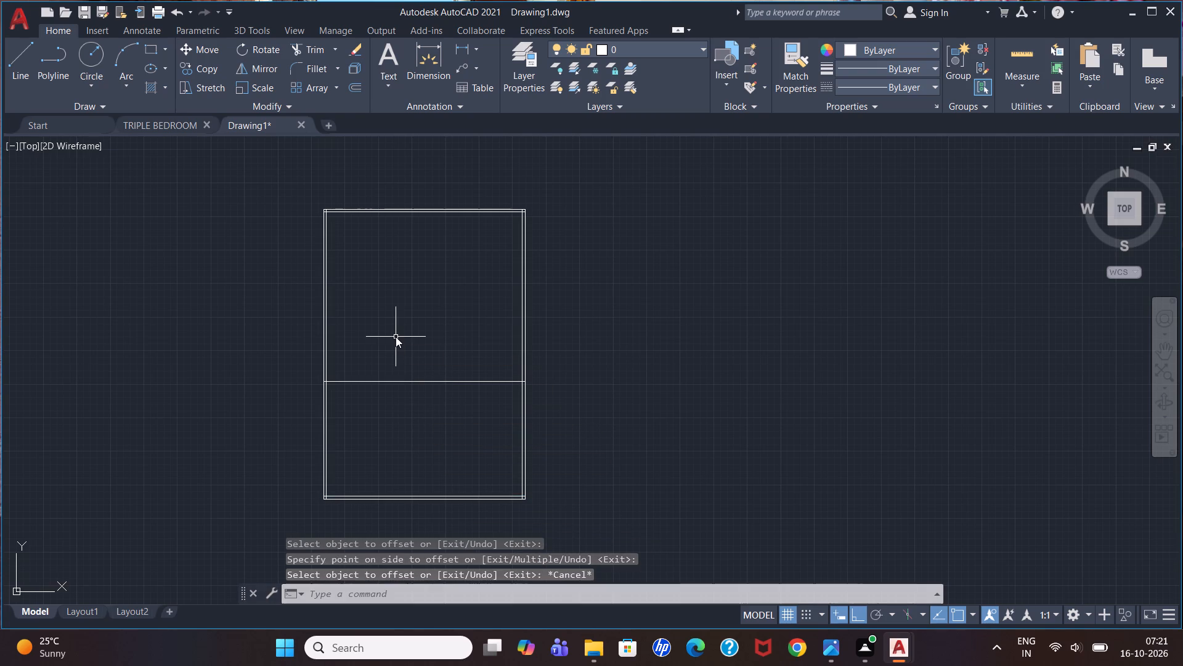
pyautogui.press('Return')
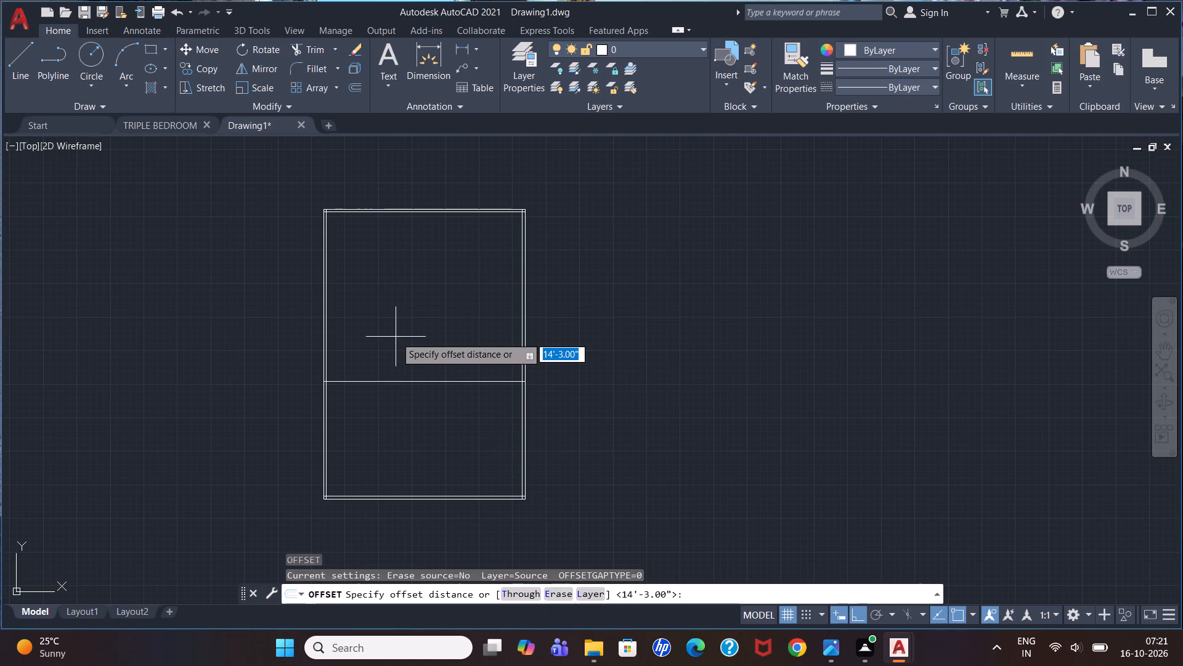
pyautogui.press('4')
pyautogui.hotkey('shift', '"')
pyautogui.press('Return')
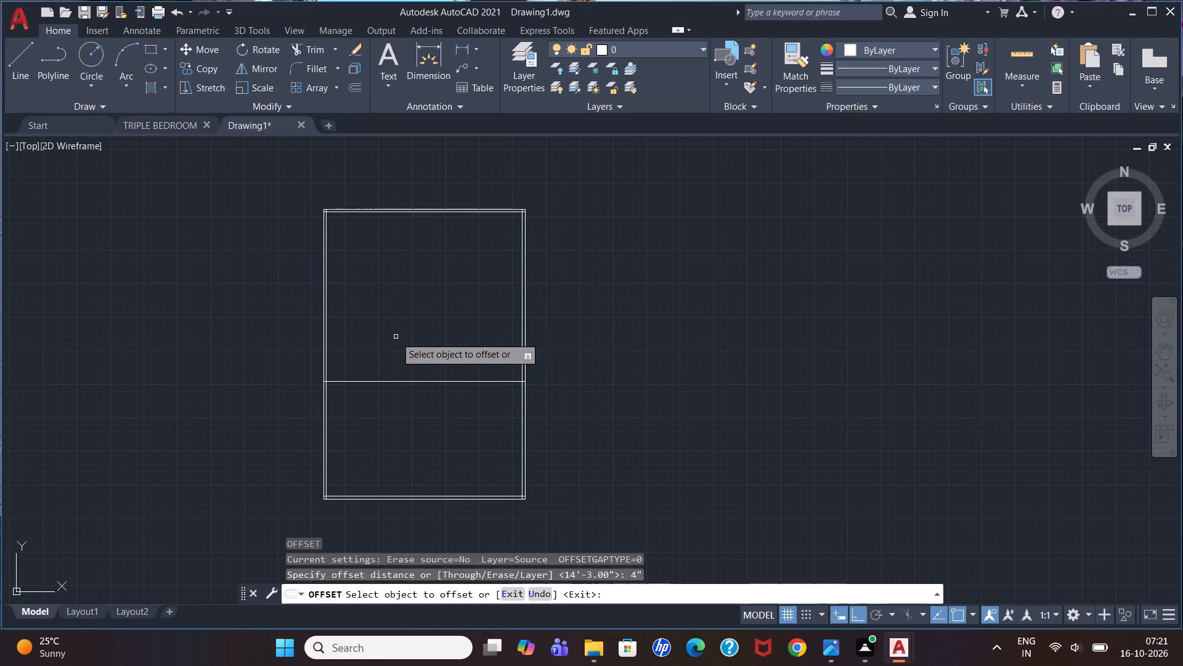
pyautogui.click(405, 381)
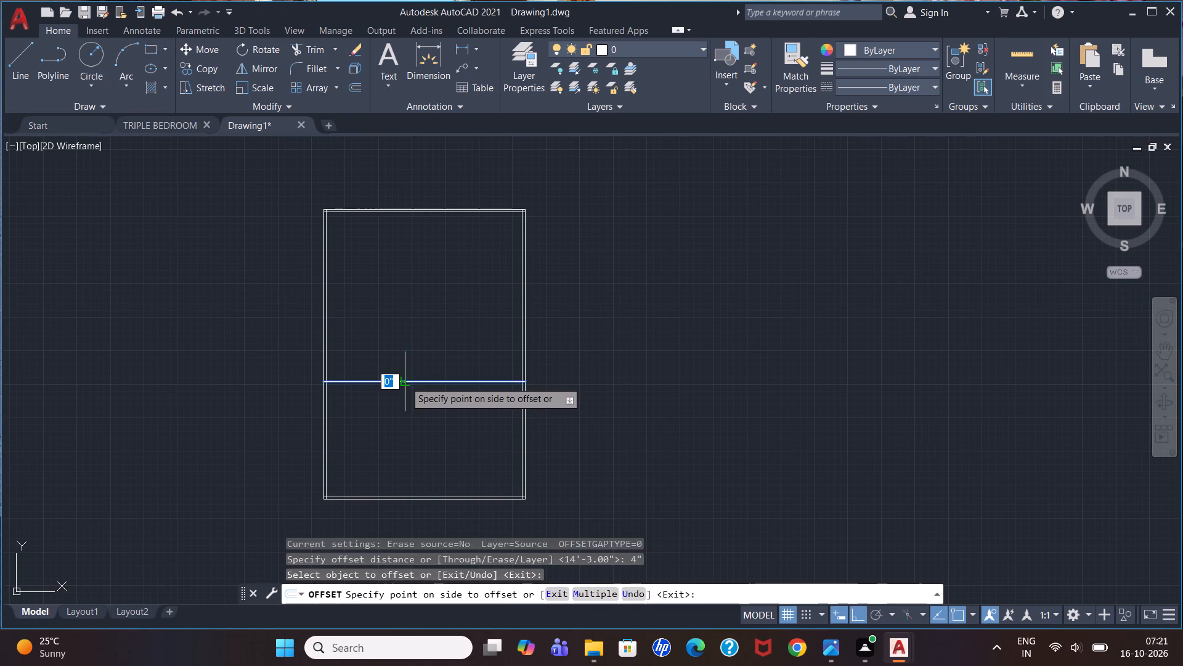
pyautogui.click(409, 349)
pyautogui.scroll(3, 409, 349)
pyautogui.scroll(-2, 410, 348)
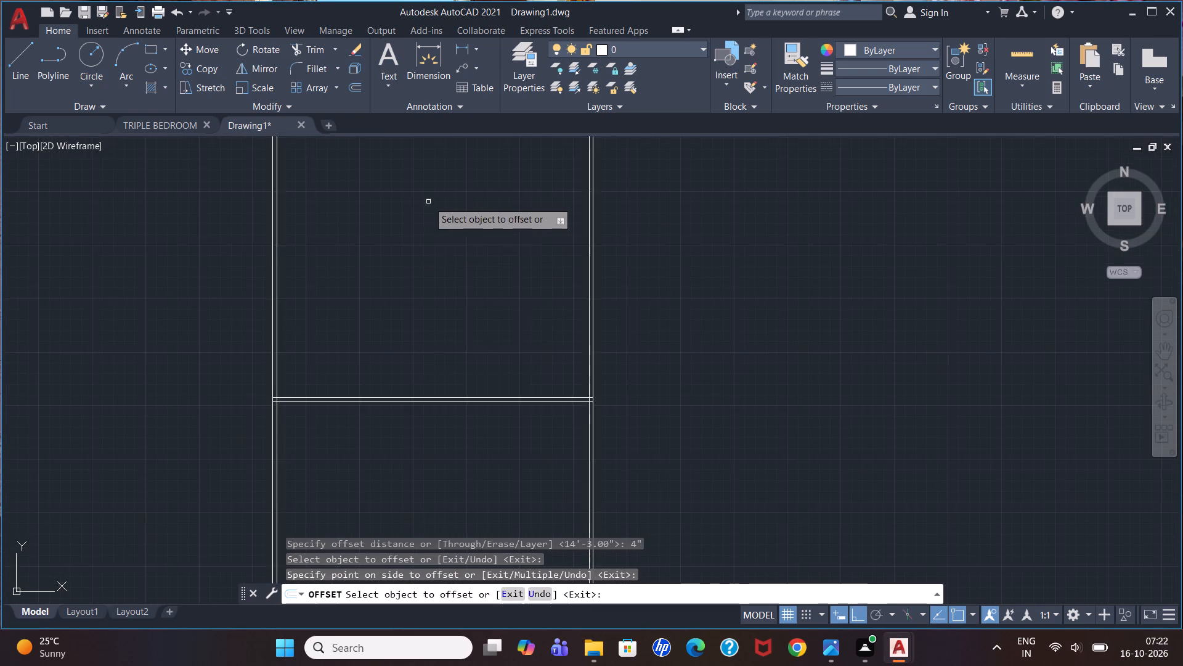
pyautogui.scroll(-1, 429, 205)
pyautogui.scroll(2, 449, 175)
pyautogui.scroll(-2, 444, 196)
pyautogui.scroll(1, 447, 183)
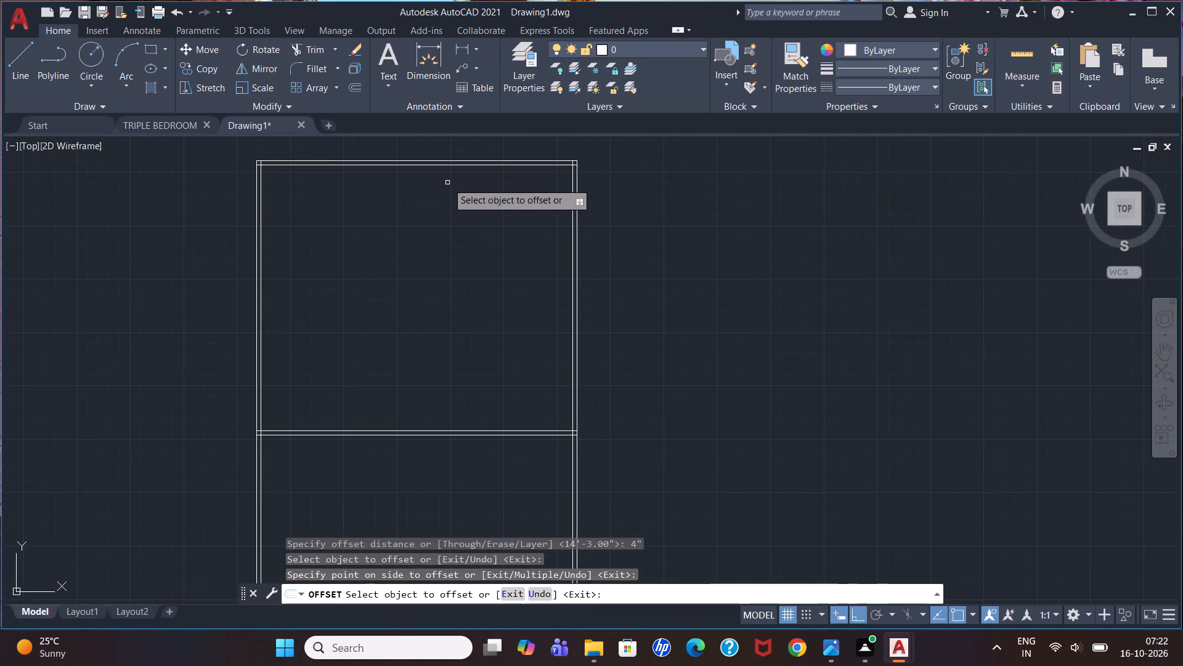
pyautogui.press('Escape')
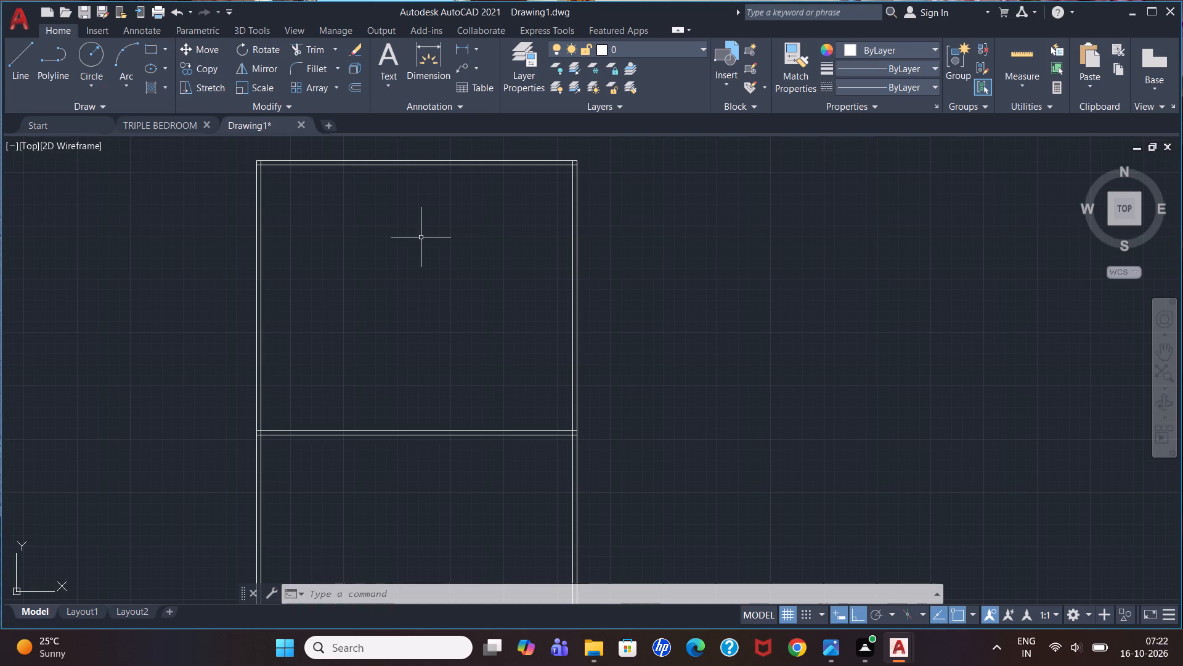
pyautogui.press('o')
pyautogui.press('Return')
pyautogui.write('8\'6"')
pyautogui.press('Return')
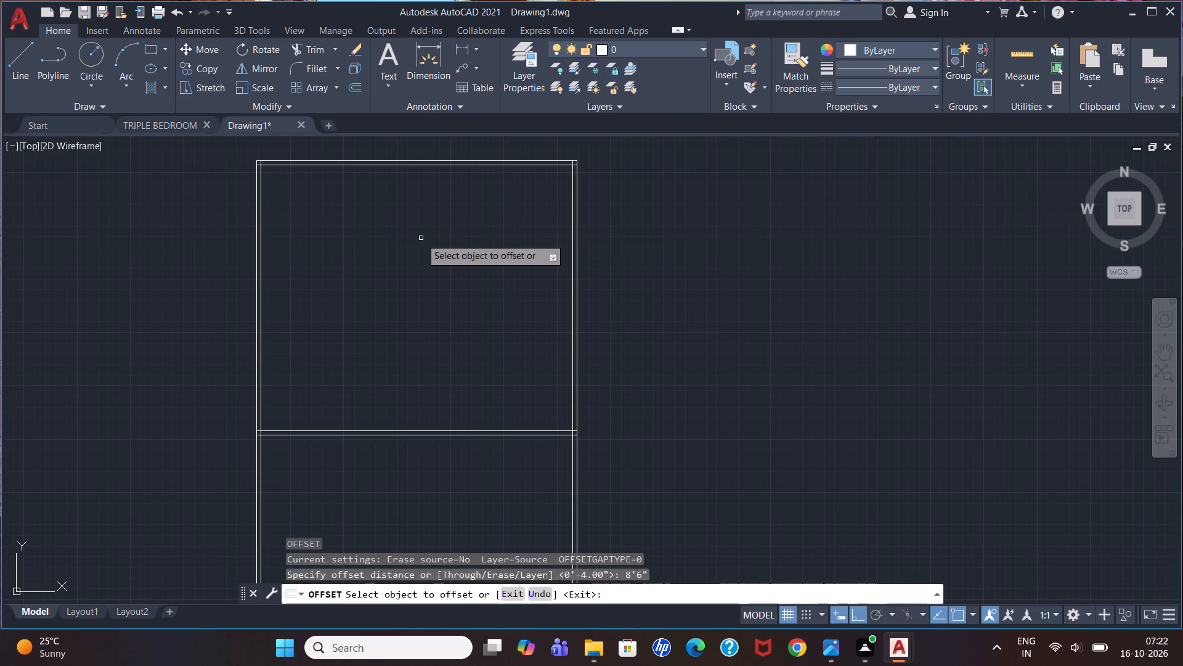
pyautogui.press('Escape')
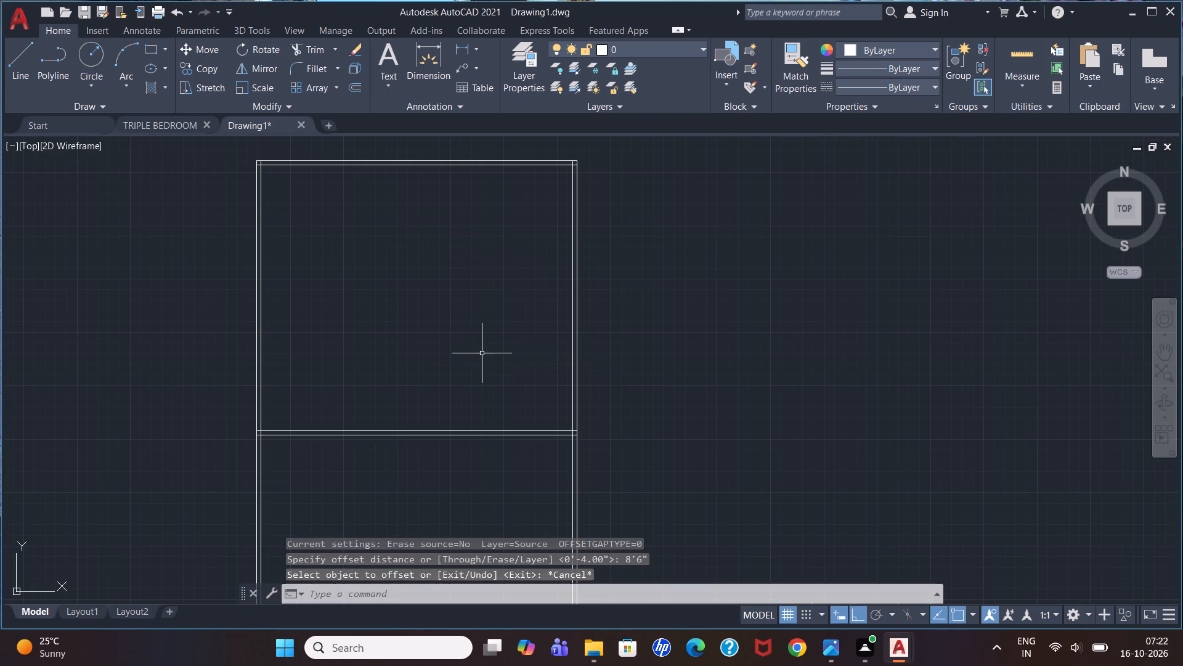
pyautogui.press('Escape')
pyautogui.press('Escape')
# Offset the upper line of the first partition wall upward by 8'6" to position the second horizontal partition.
pyautogui.press('o')
pyautogui.press('Return')
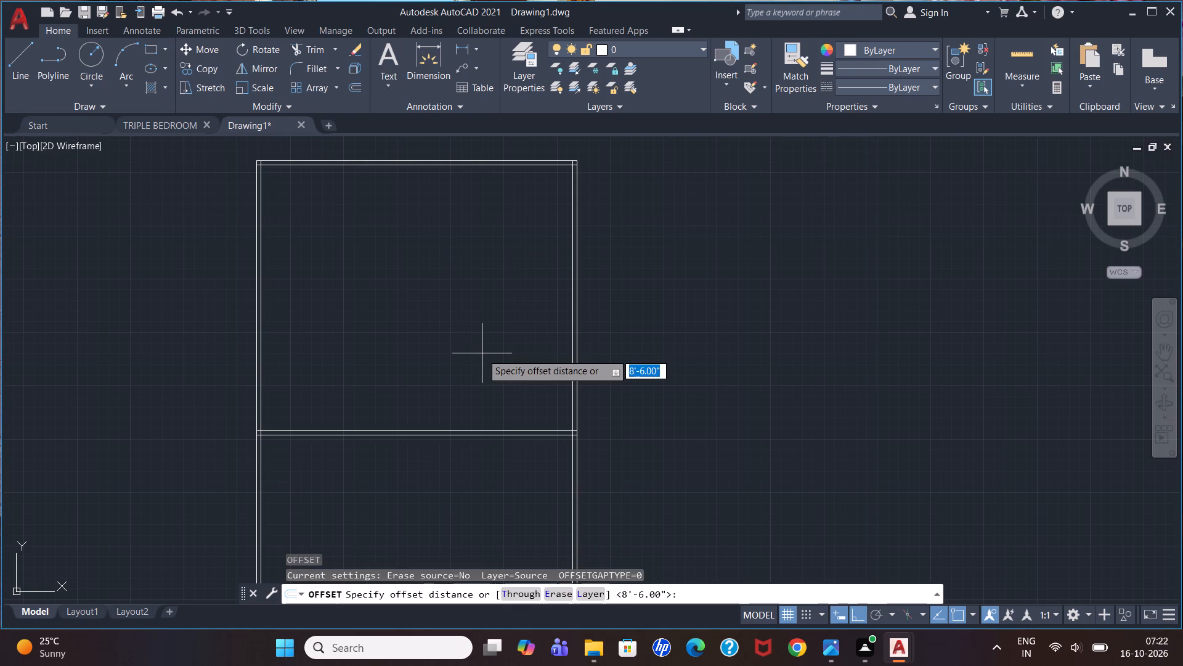
pyautogui.write('8\'6"')
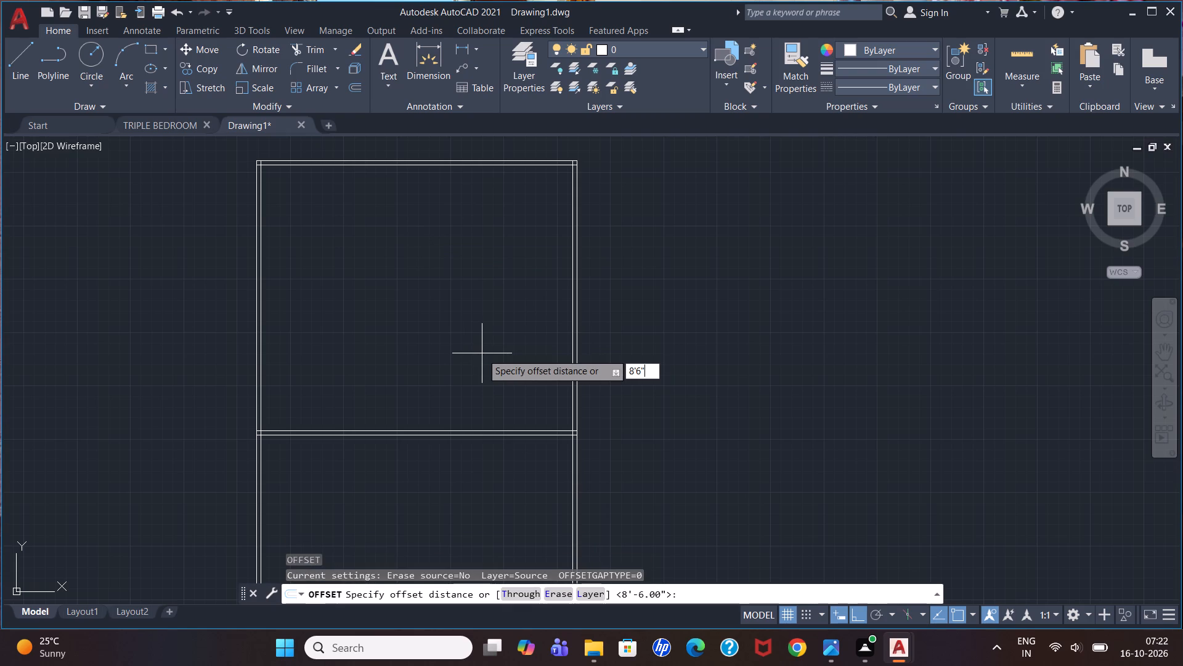
pyautogui.press('Return')
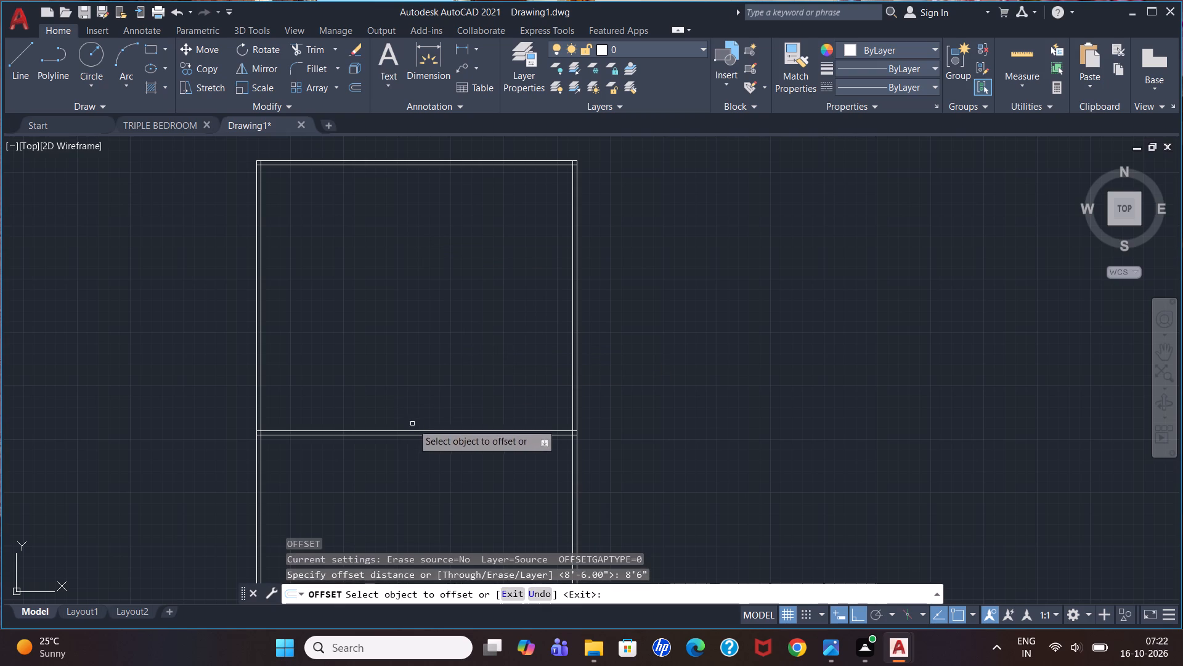
pyautogui.click(420, 432)
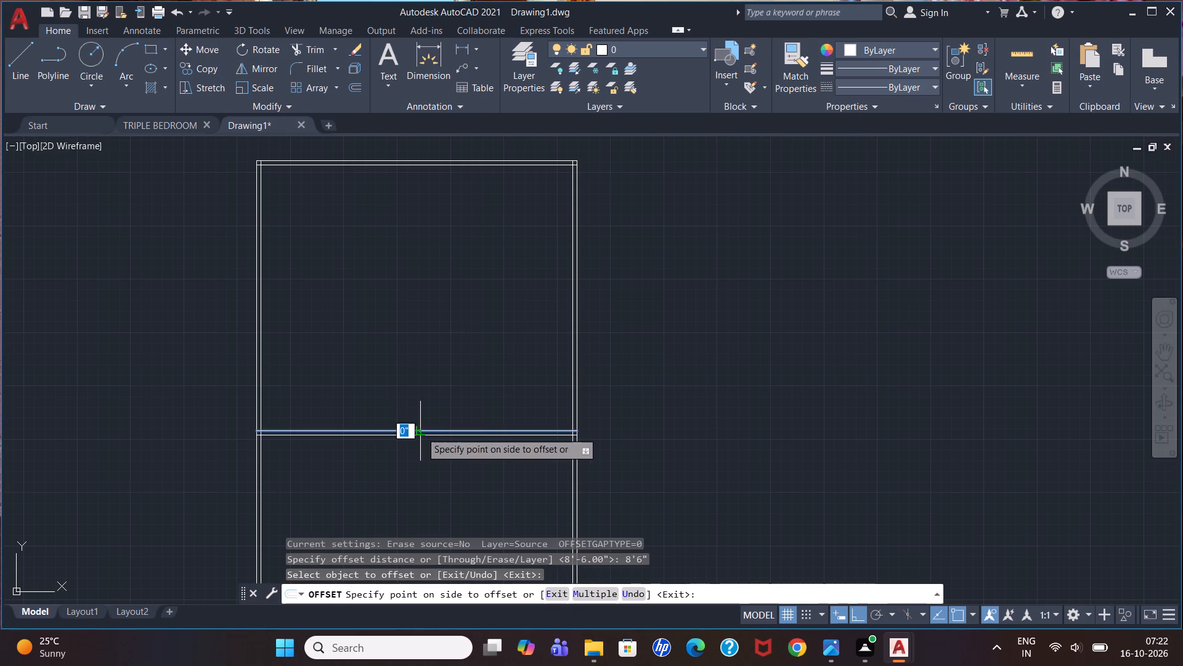
pyautogui.click(431, 336)
pyautogui.press('Escape')
# Offset the second partition line upward by 4" to give that partition wall its thickness.
pyautogui.press('o')
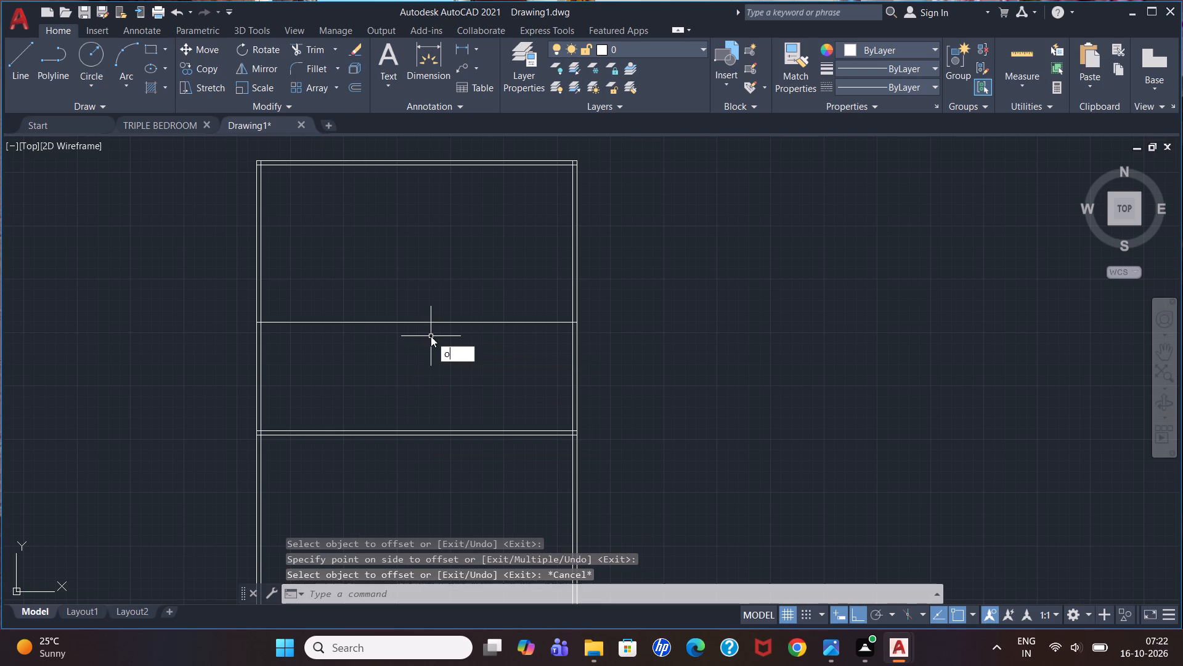
pyautogui.press('Return')
pyautogui.write('4"')
pyautogui.press('Return')
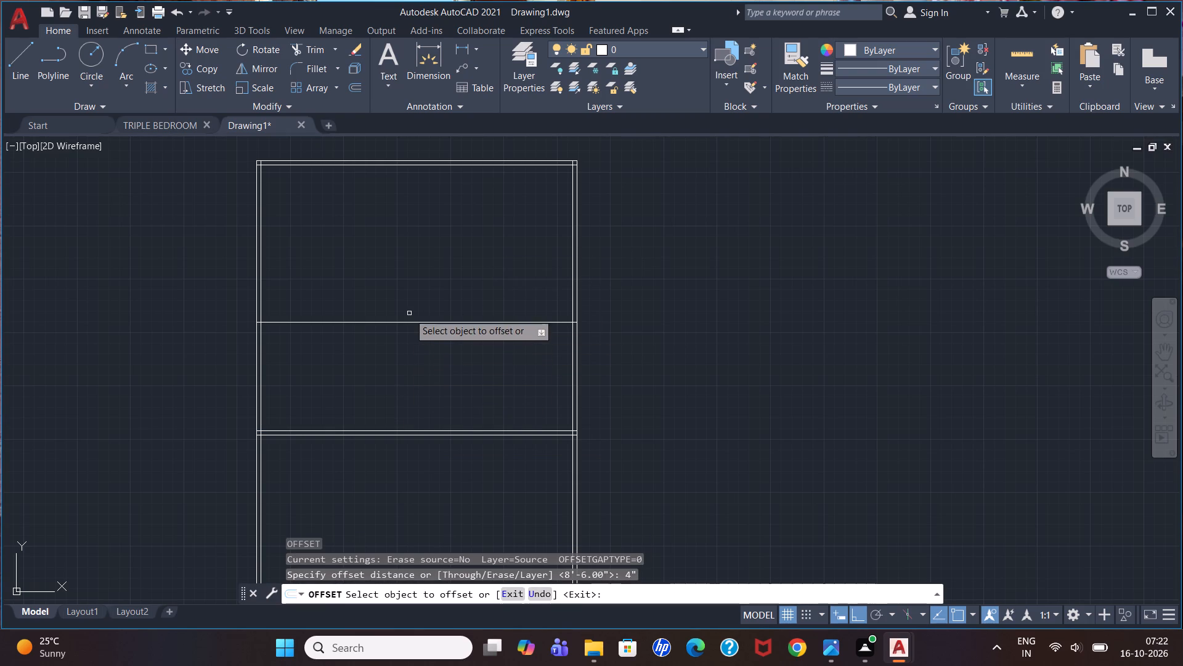
pyautogui.click(409, 323)
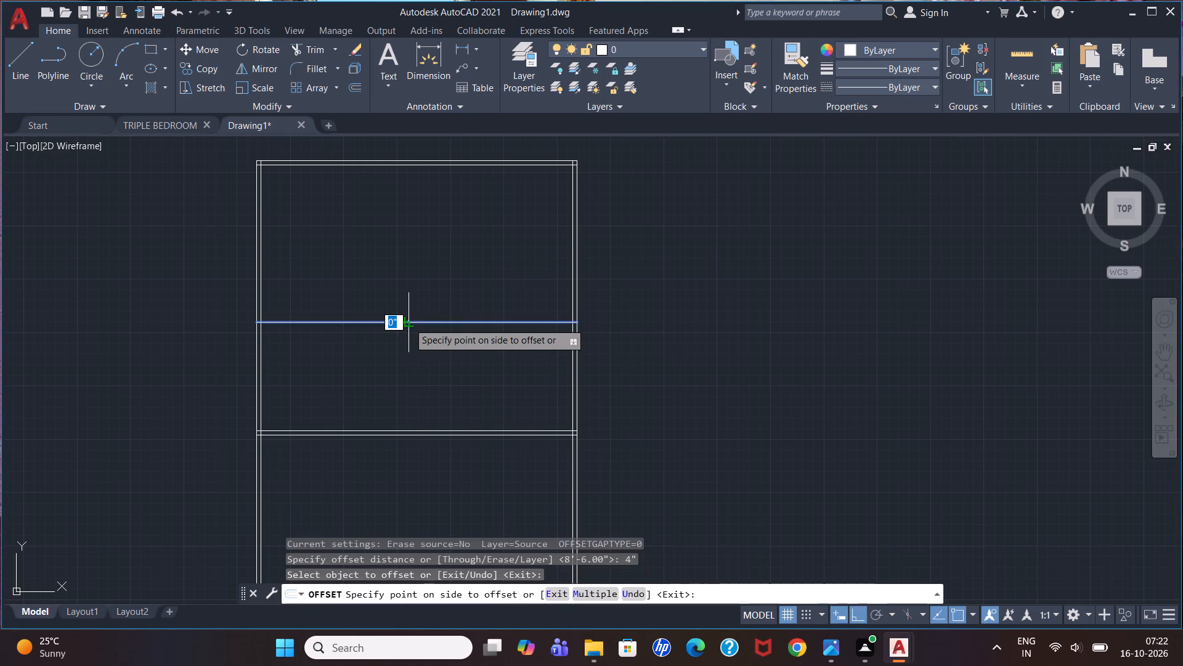
pyautogui.click(416, 299)
pyautogui.press('Escape')
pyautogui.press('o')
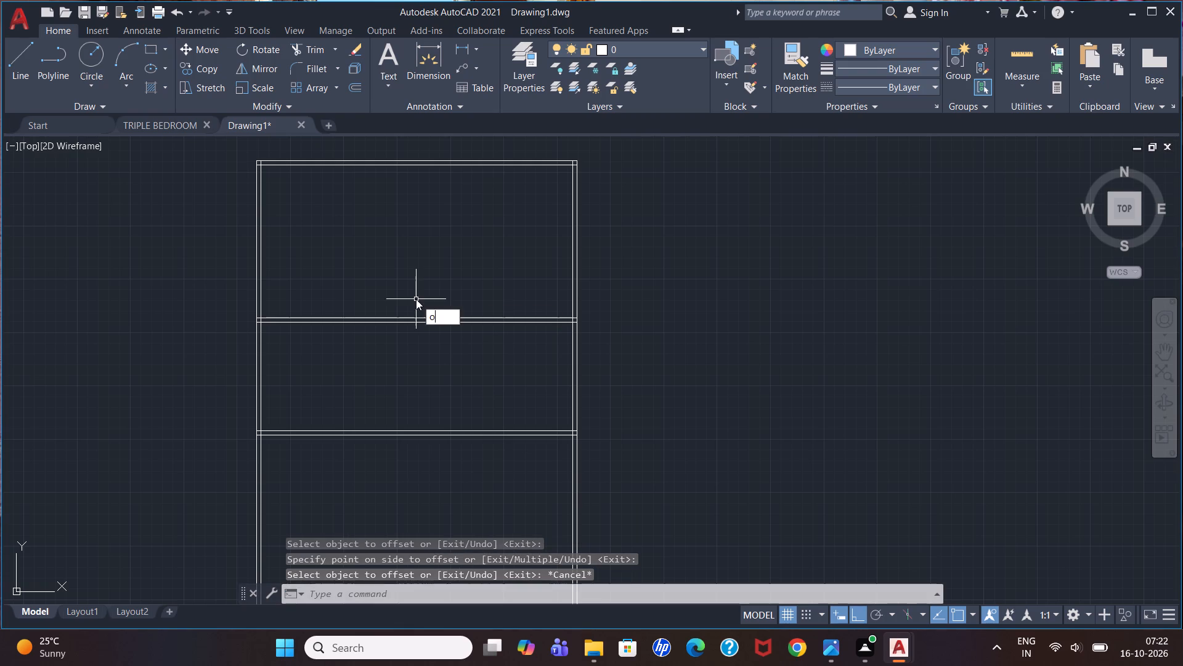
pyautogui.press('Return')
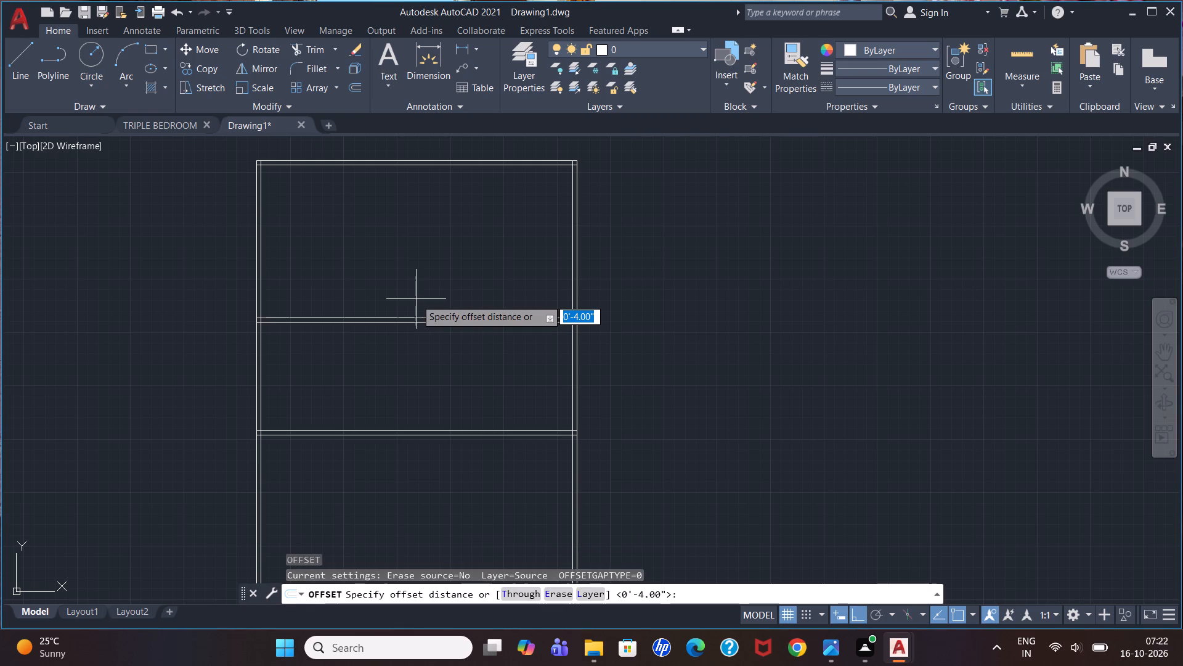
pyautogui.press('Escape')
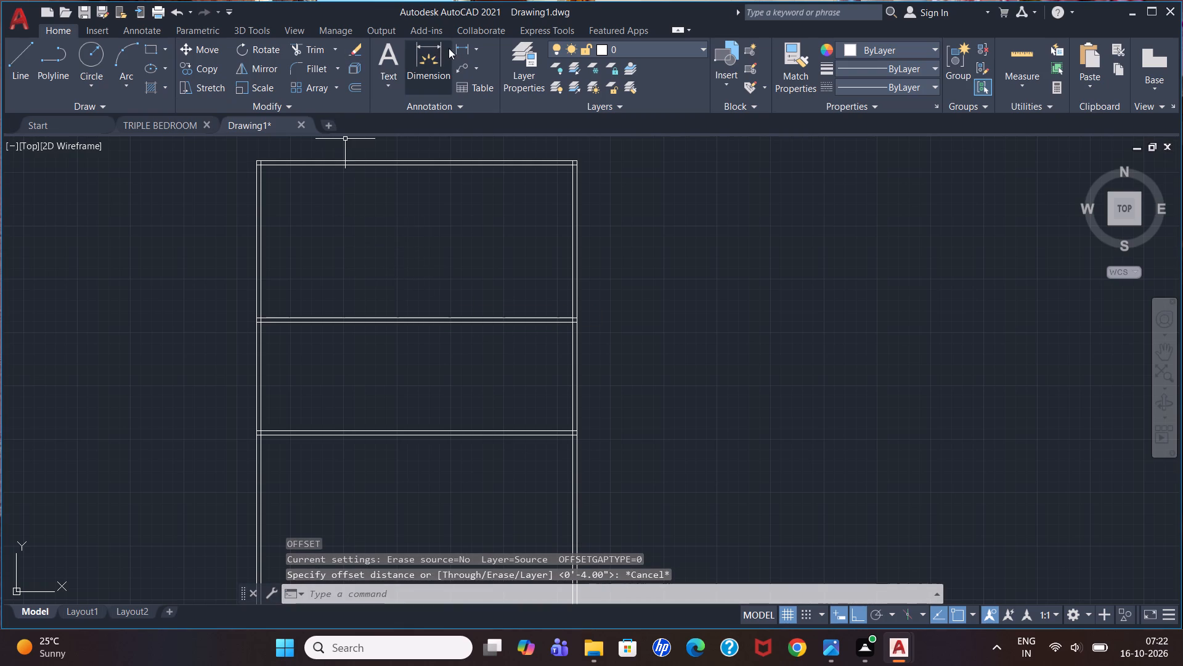
# Check the top room's clear height with a linear dimension from the top wall's inner line to the upper partition, without placing it.
pyautogui.click(460, 46)
pyautogui.scroll(1, 346, 146)
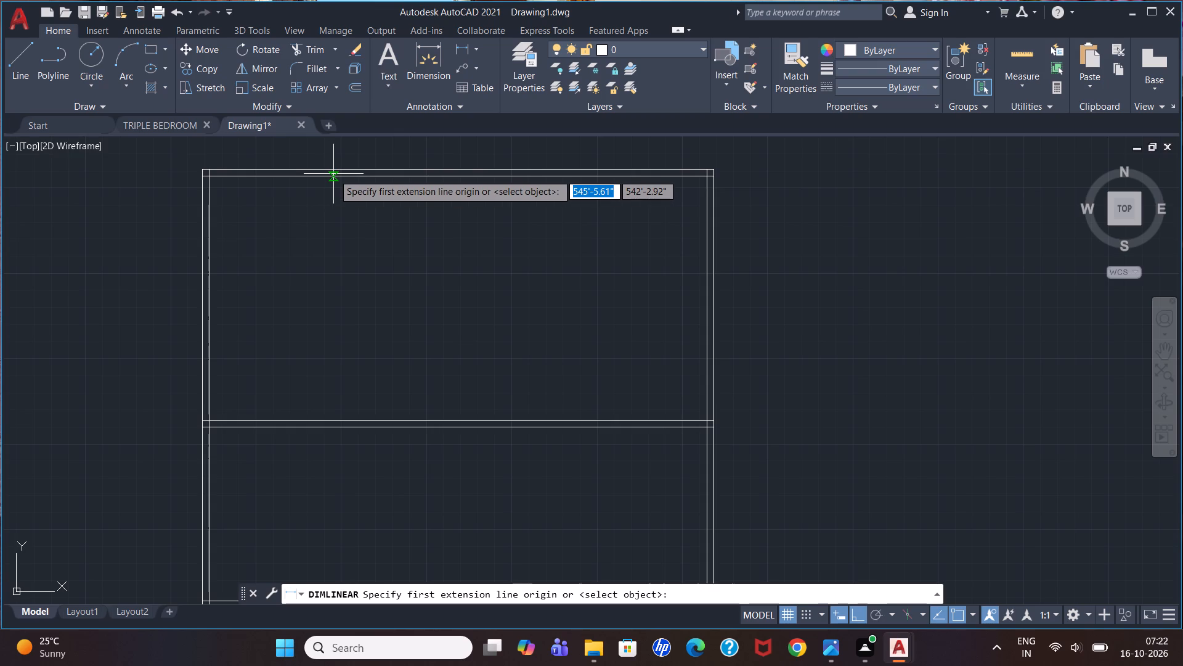
pyautogui.scroll(2, 333, 174)
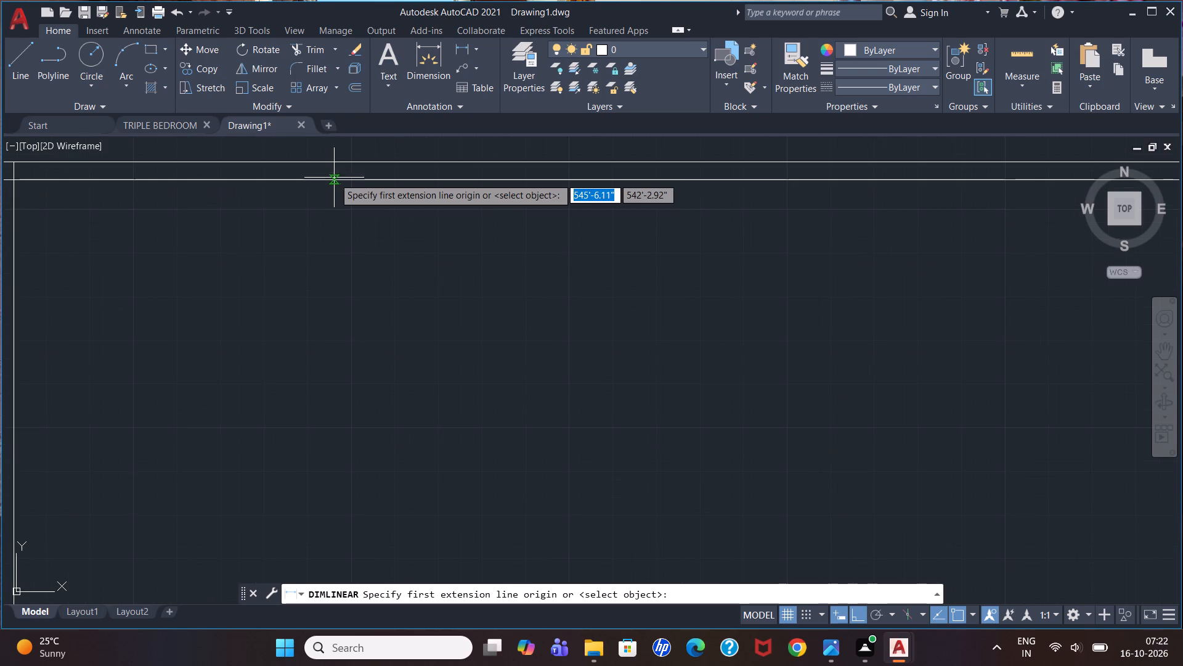
pyautogui.click(338, 178)
pyautogui.scroll(-1, 322, 287)
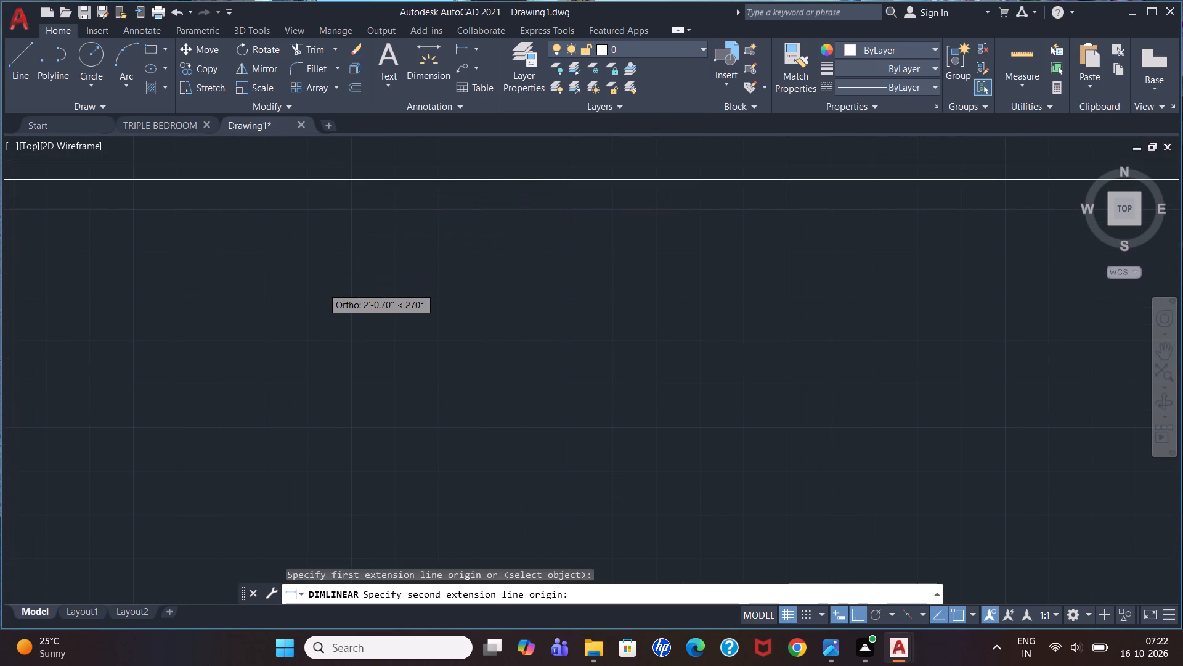
pyautogui.scroll(-2, 322, 287)
pyautogui.scroll(2, 325, 435)
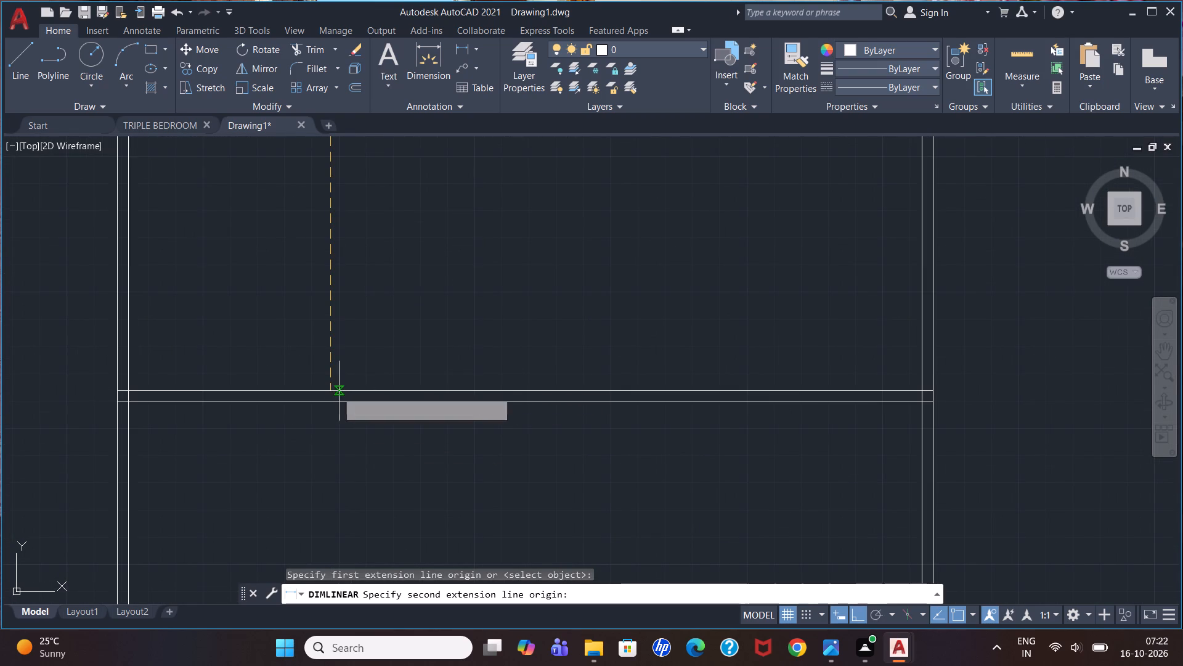
pyautogui.click(334, 390)
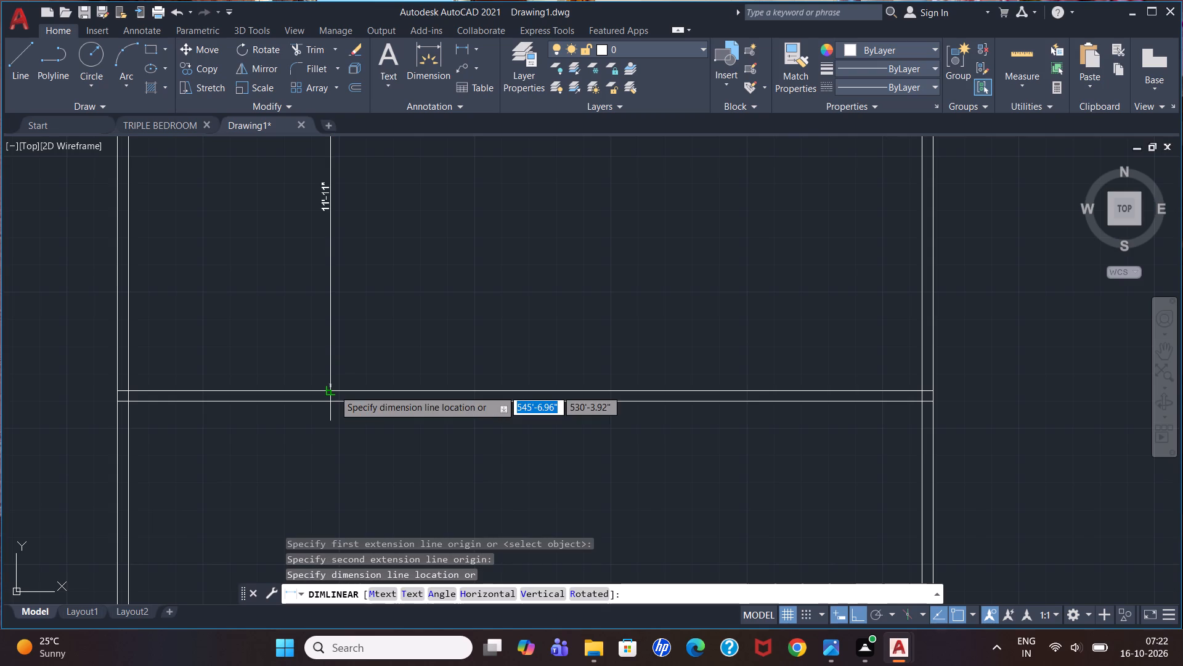
pyautogui.scroll(1, 334, 390)
pyautogui.scroll(-2, 334, 389)
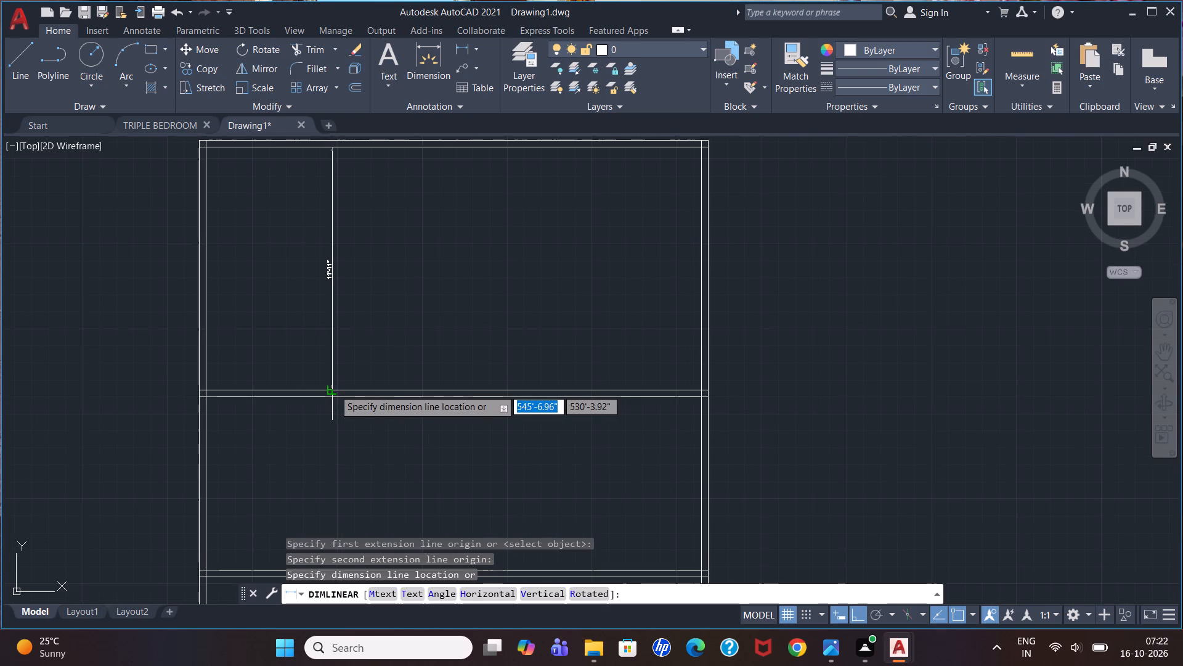
pyautogui.scroll(1, 334, 389)
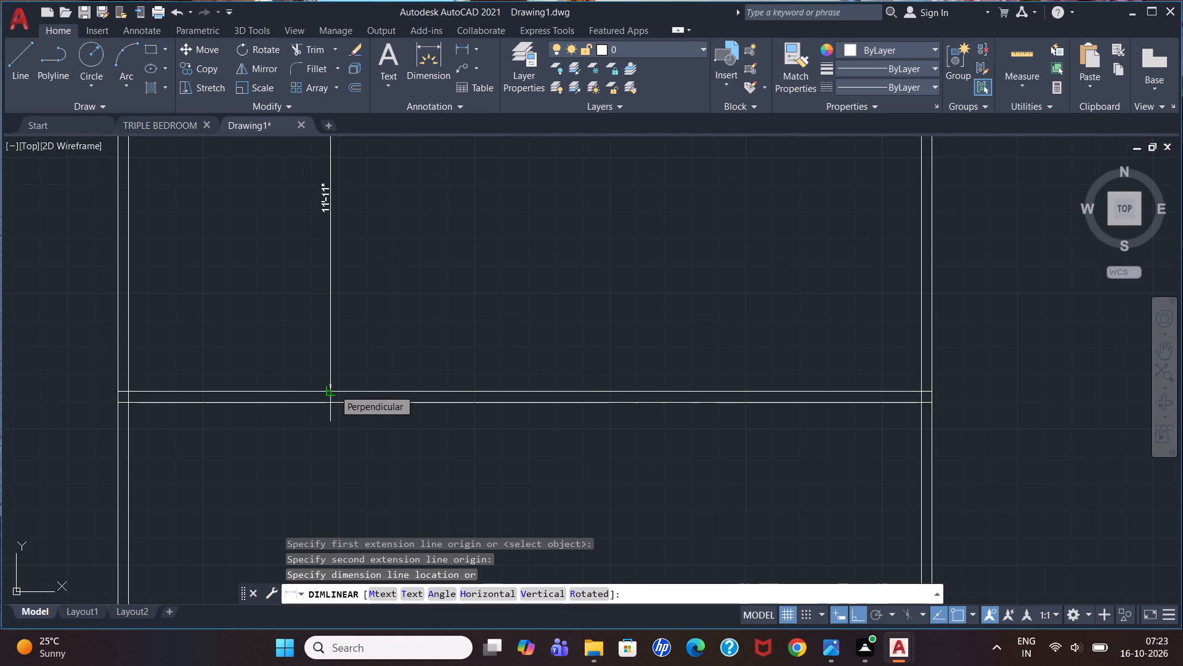
pyautogui.scroll(-1, 334, 389)
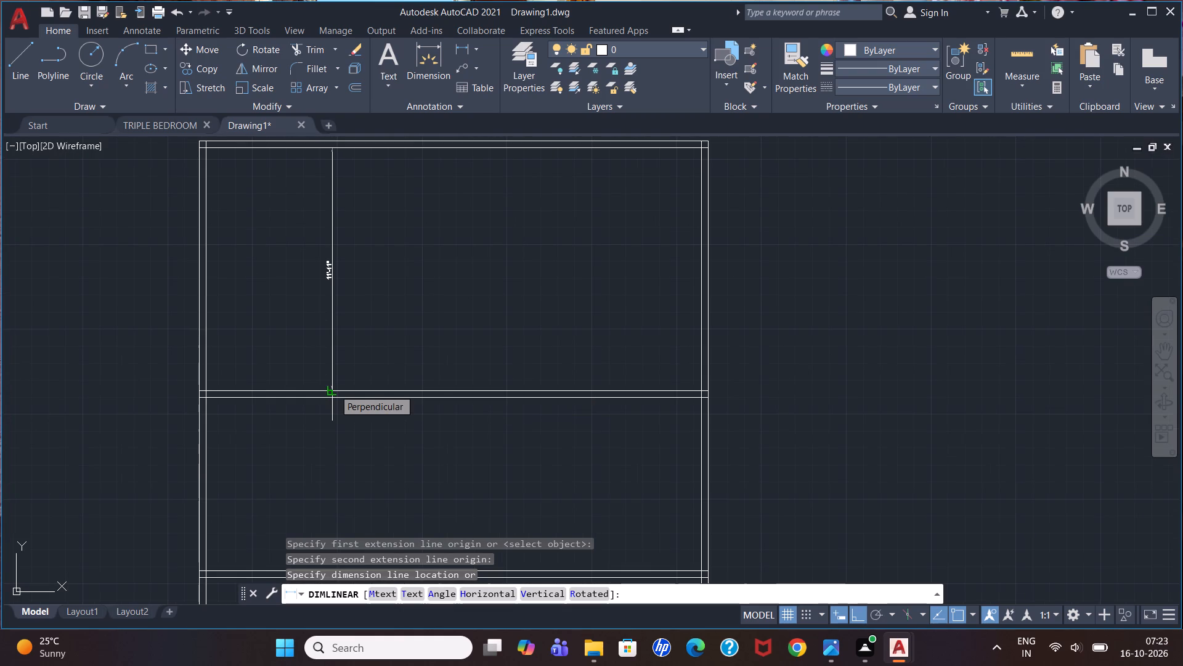
pyautogui.scroll(3, 334, 389)
pyautogui.scroll(-2, 334, 389)
pyautogui.scroll(1, 334, 389)
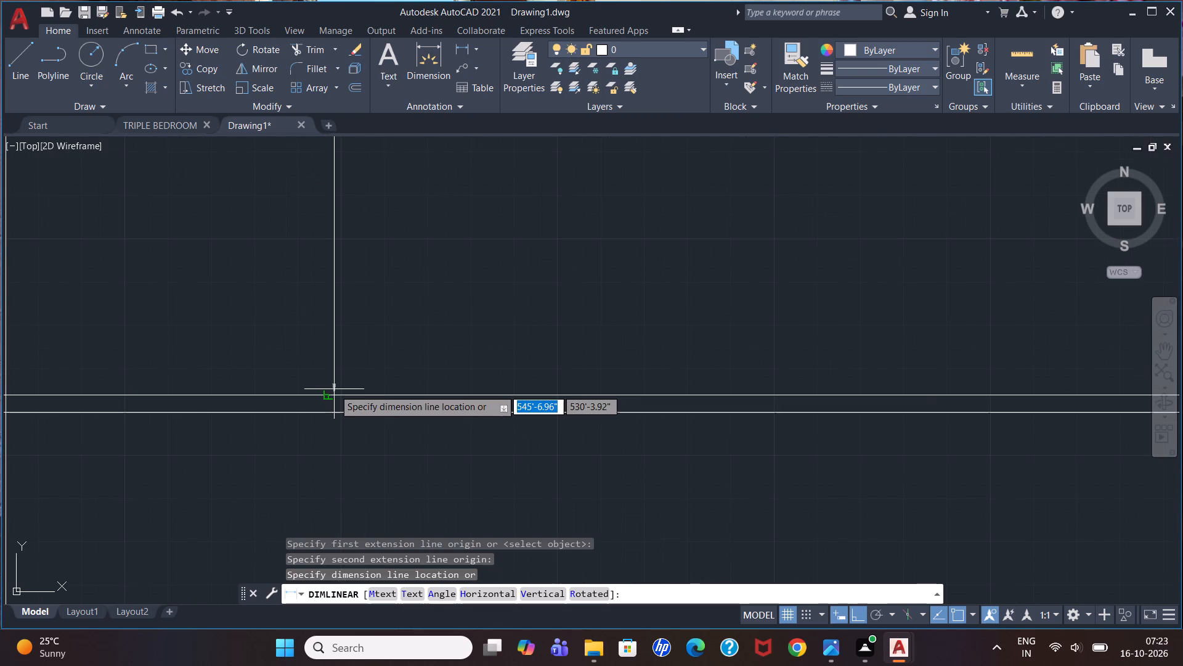
pyautogui.press('Escape')
# Examine the overall plan and the spacing of its two horizontal partitions.
pyautogui.scroll(-2, 334, 389)
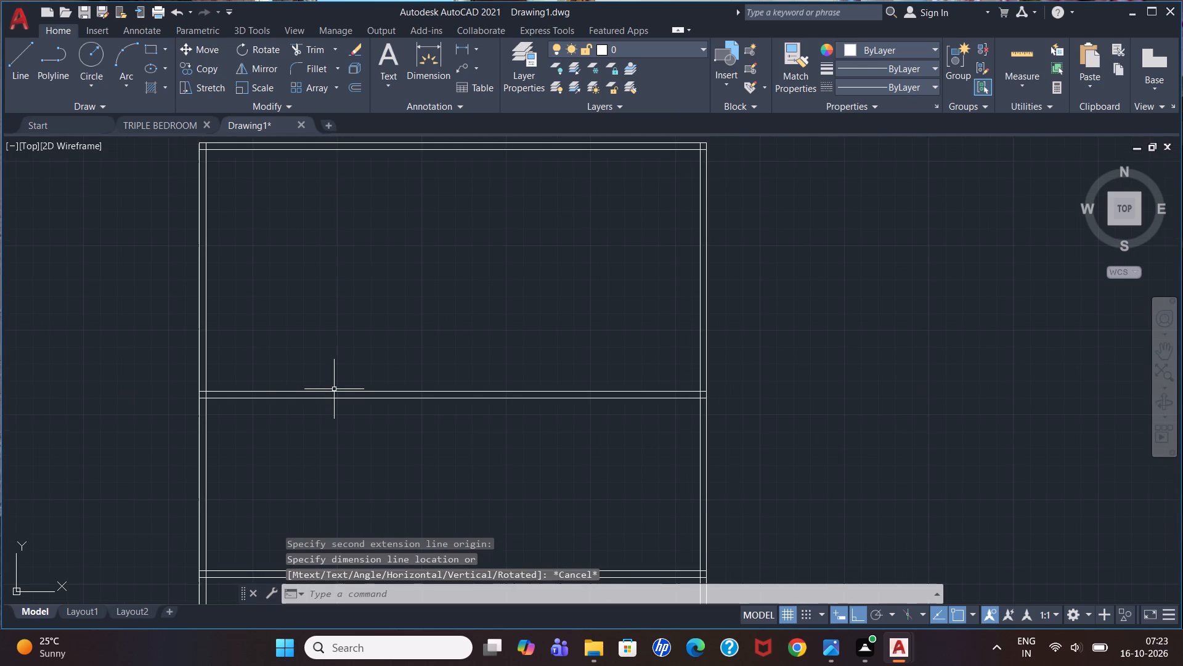
pyautogui.scroll(-2, 334, 389)
pyautogui.scroll(-1, 349, 334)
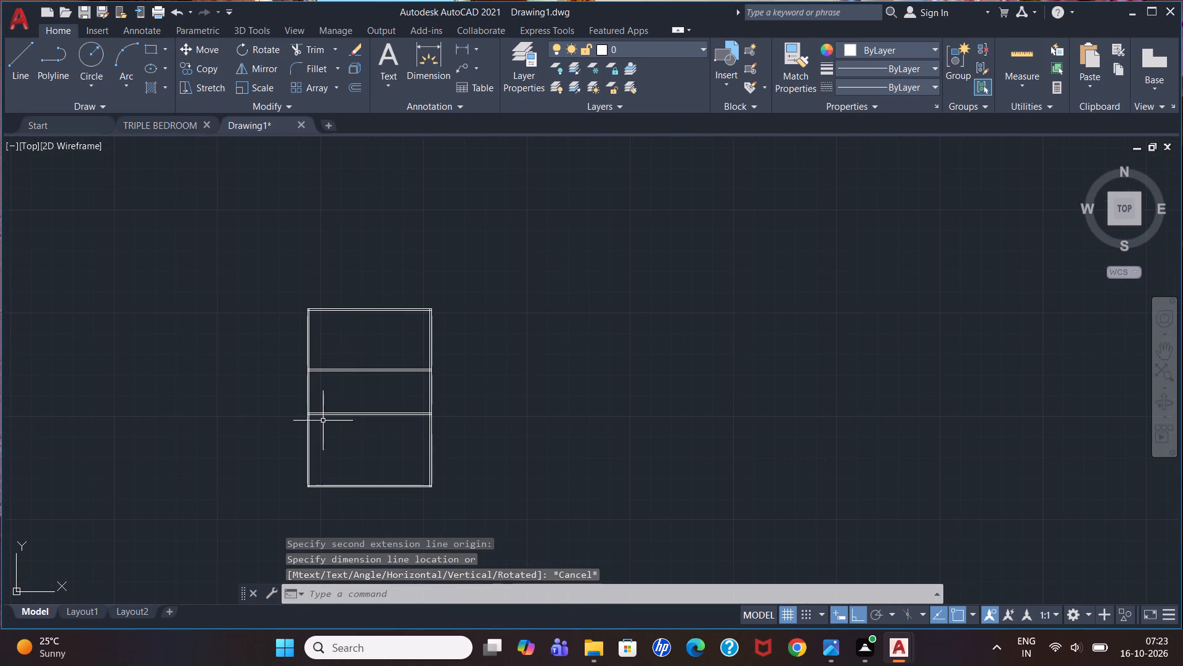
pyautogui.scroll(3, 322, 429)
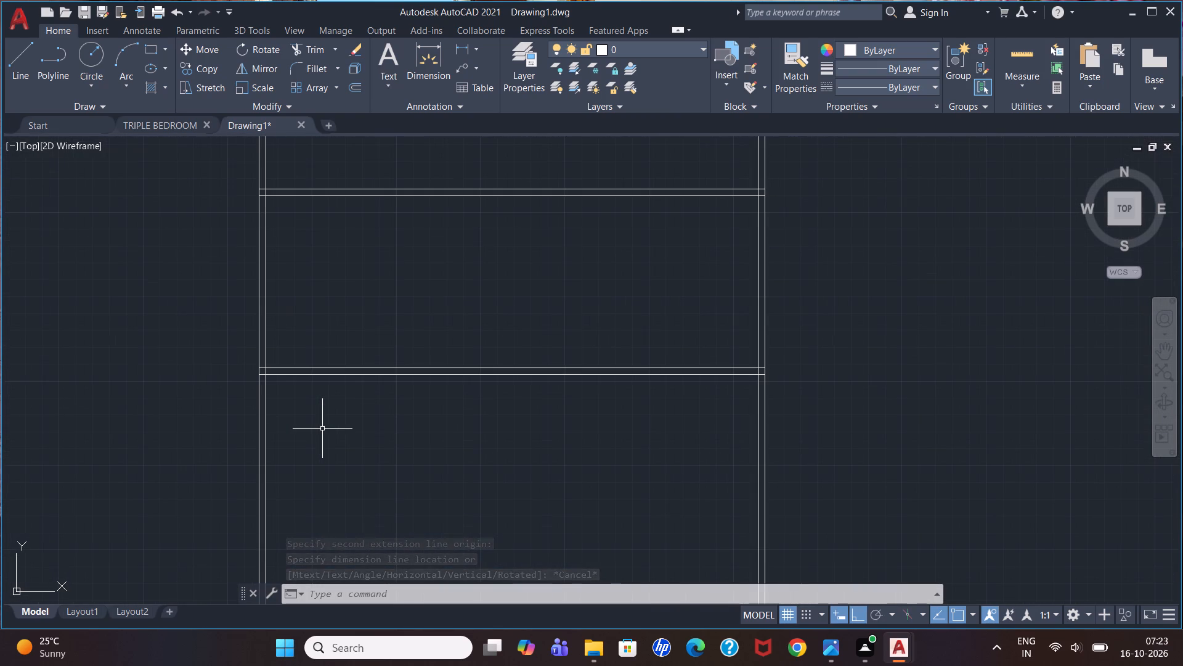
pyautogui.scroll(-2, 367, 348)
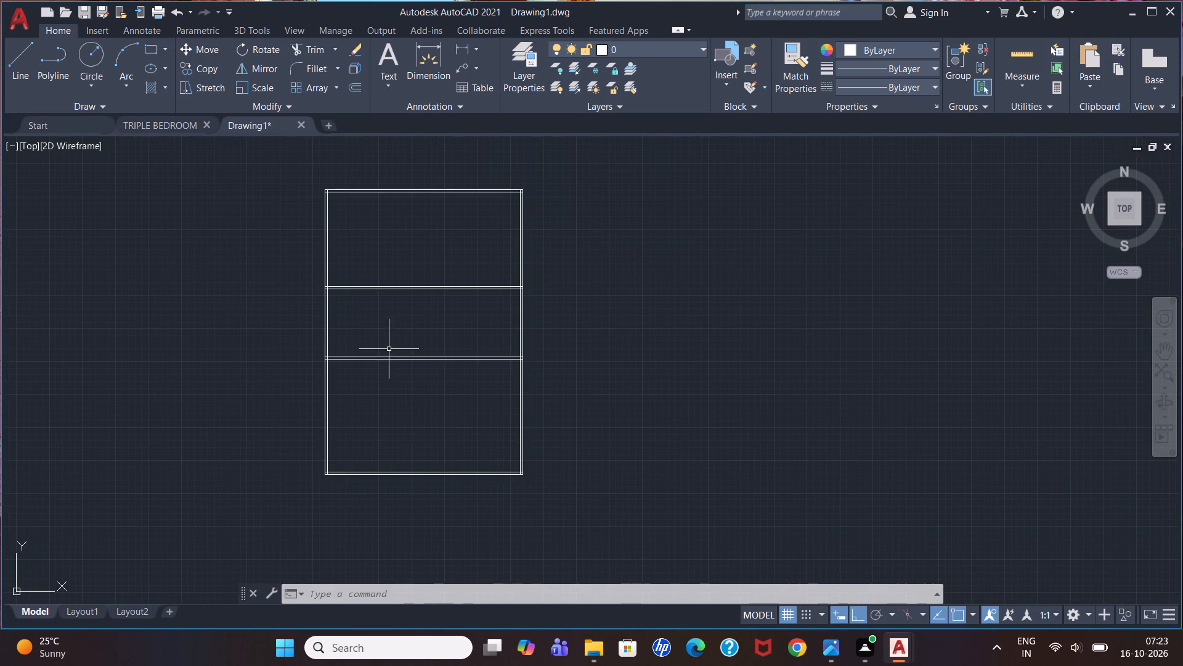
pyautogui.scroll(1, 394, 357)
pyautogui.scroll(-1, 394, 357)
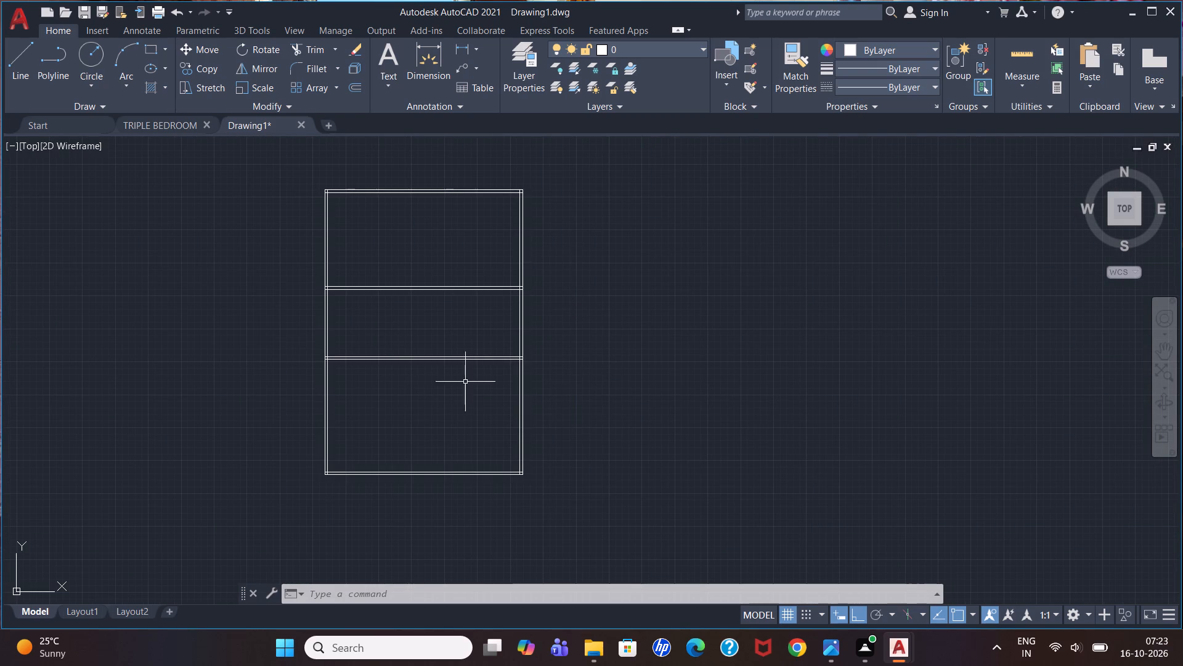
# Draw a new 25' by 36' rectangular outline from lines in the empty space to the right of the existing plan.
pyautogui.press('l')
pyautogui.press('Return')
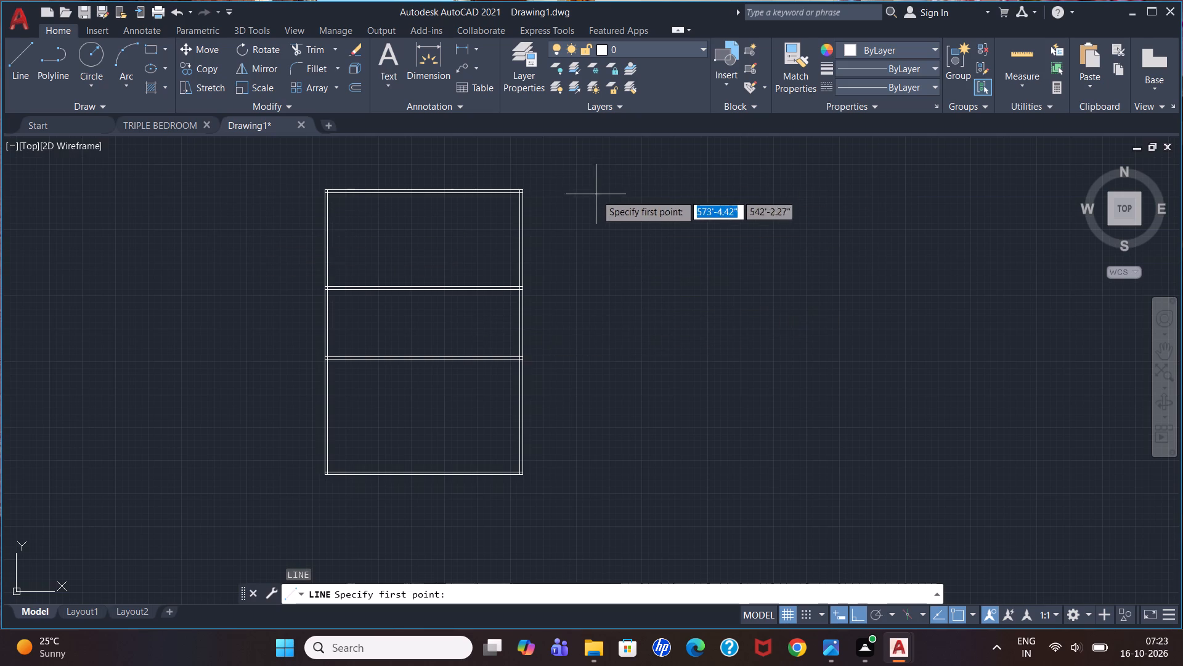
pyautogui.click(628, 193)
pyautogui.write("25'")
pyautogui.press('Return')
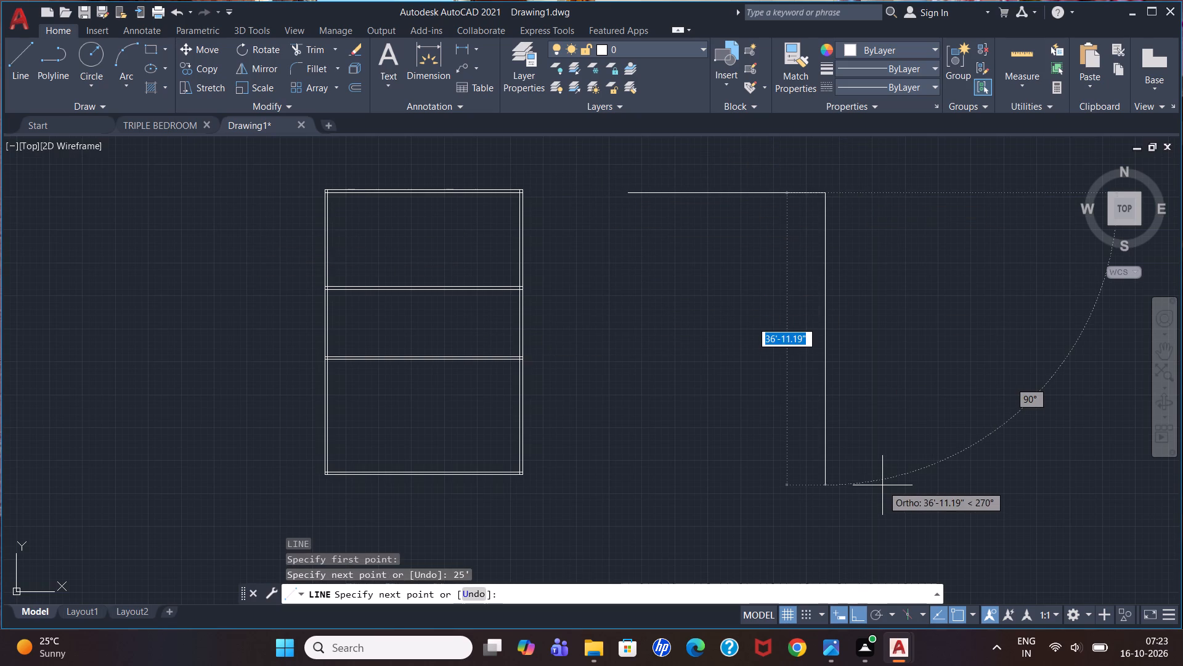
pyautogui.write("36'")
pyautogui.press('Return')
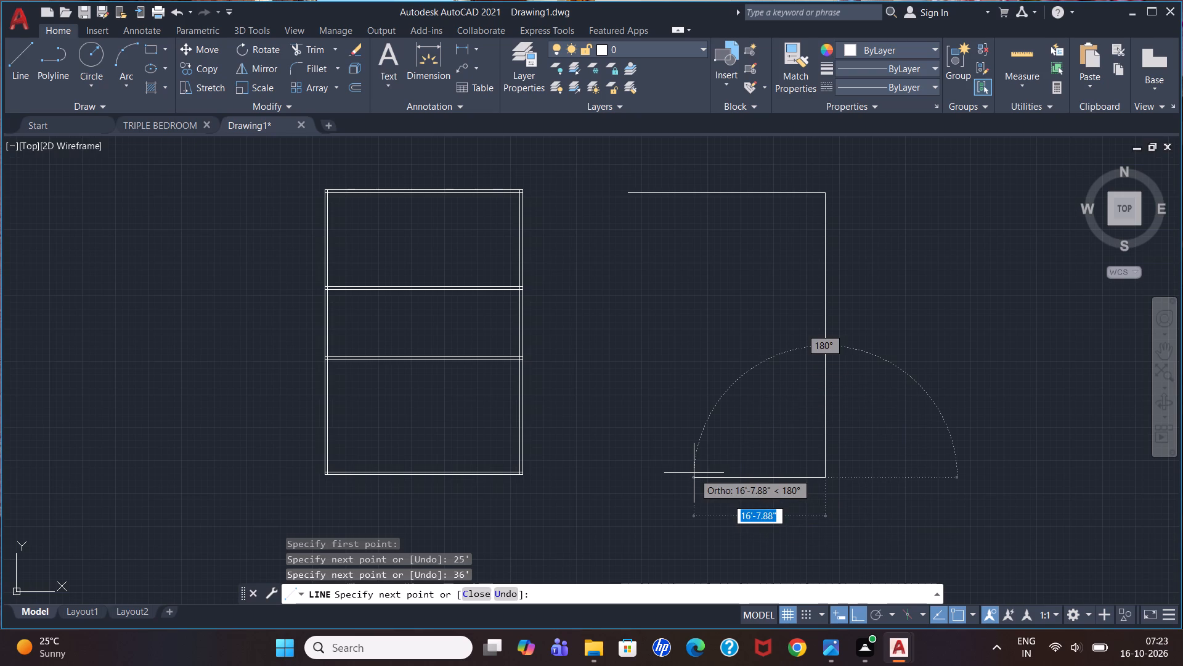
pyautogui.write("25'")
pyautogui.press('Return')
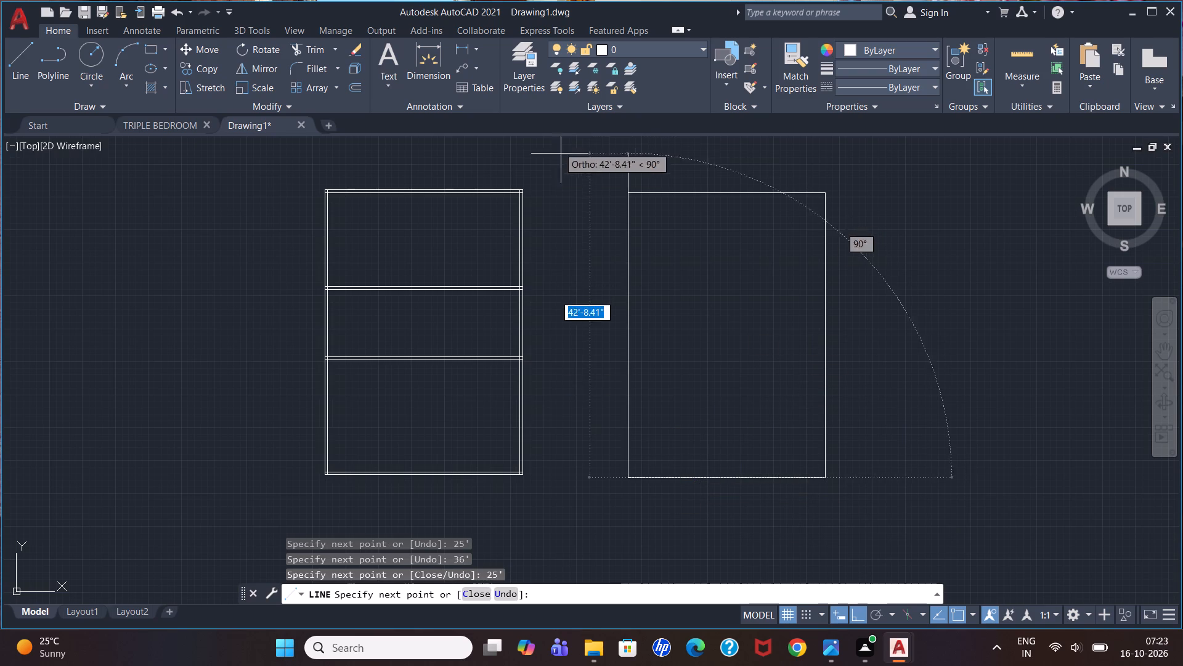
pyautogui.scroll(2, 568, 191)
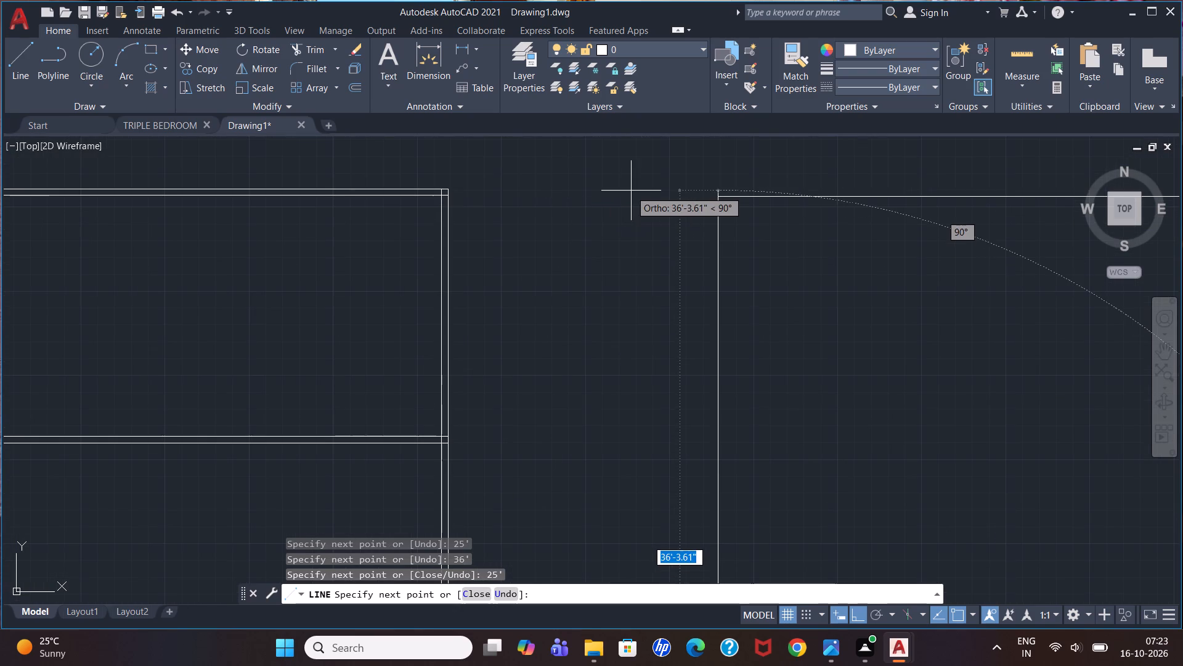
pyautogui.write("36'")
pyautogui.press('Return')
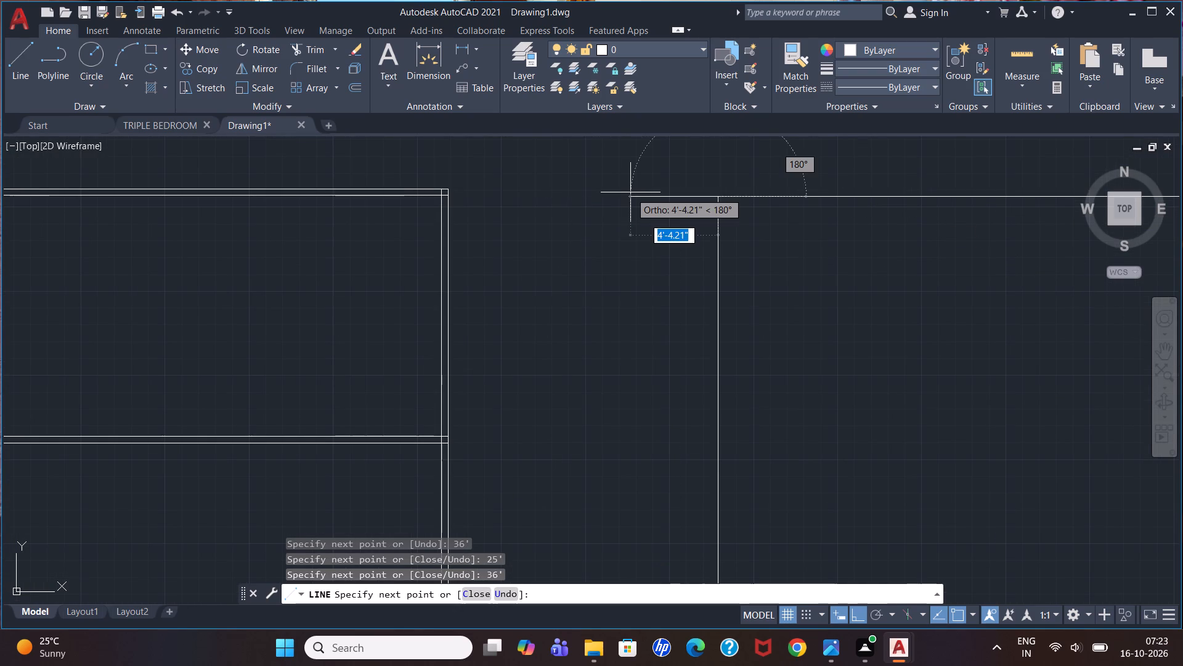
pyautogui.press('Escape')
pyautogui.scroll(-2, 630, 192)
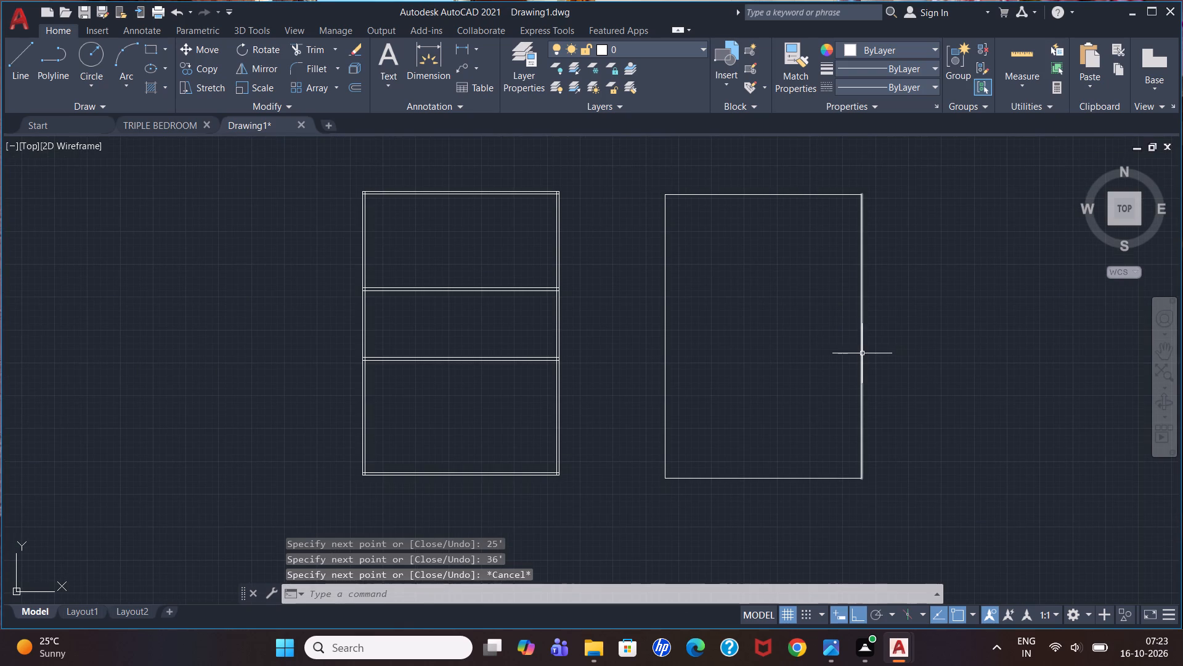
# Offset all four sides of the new outline inward by 4.5" to form the outer walls.
pyautogui.press('o')
pyautogui.press('Return')
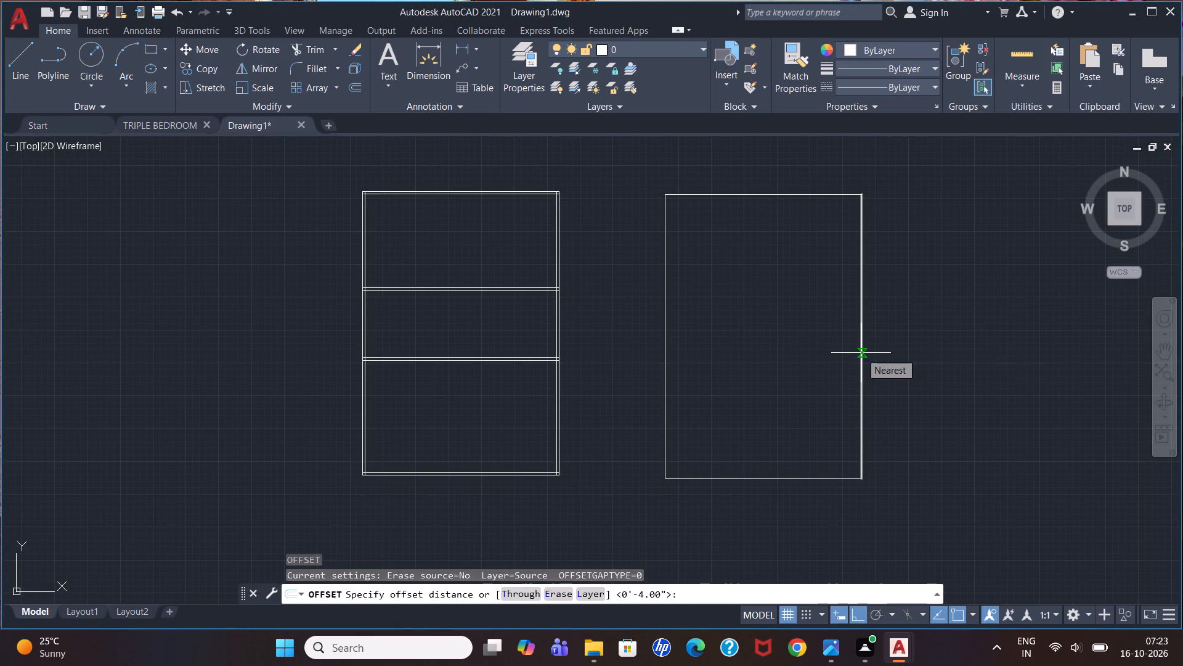
pyautogui.write('4.5"')
pyautogui.press('Return')
pyautogui.click(726, 480)
pyautogui.click(742, 437)
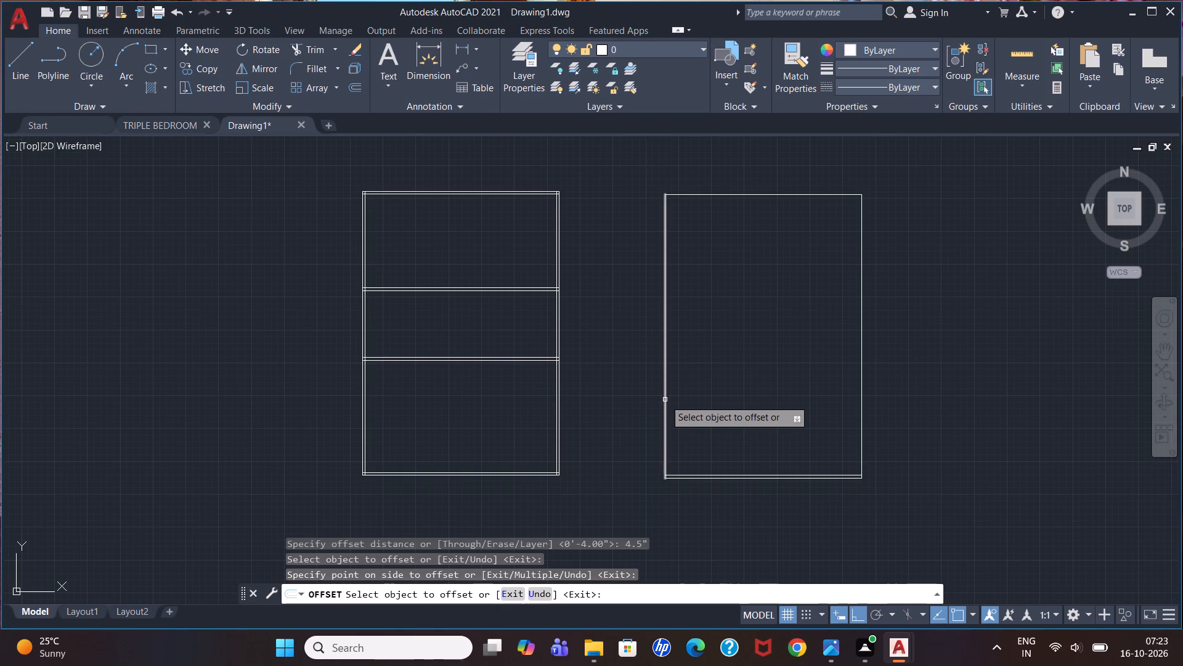
pyautogui.click(665, 400)
pyautogui.click(700, 406)
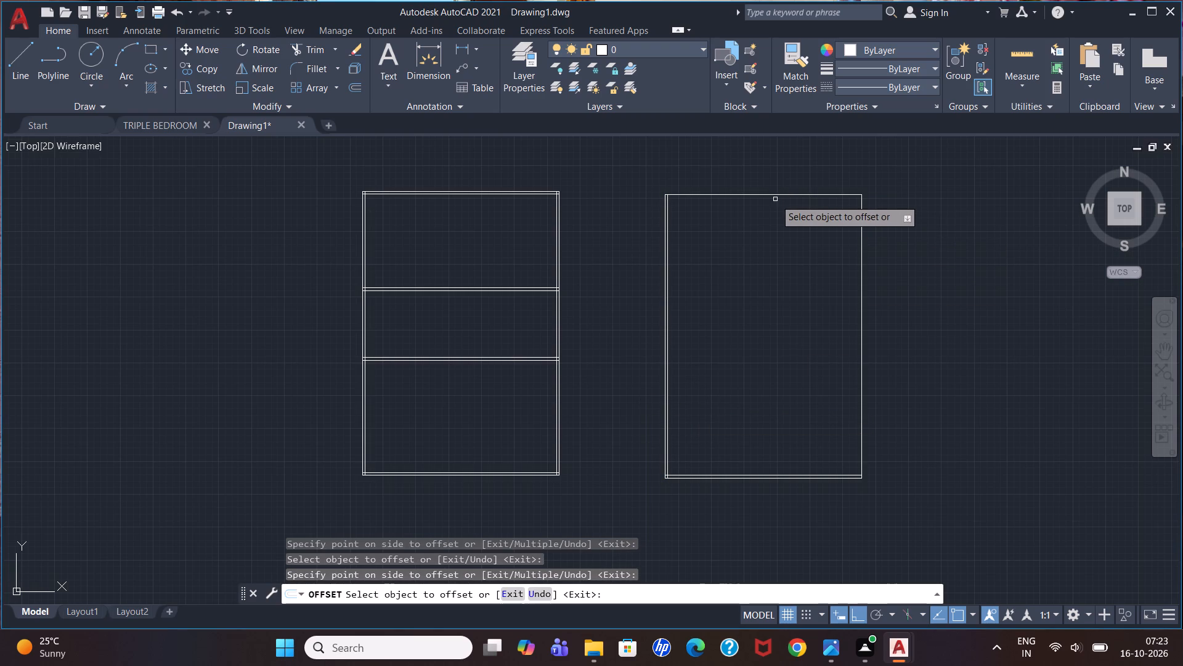
pyautogui.click(773, 193)
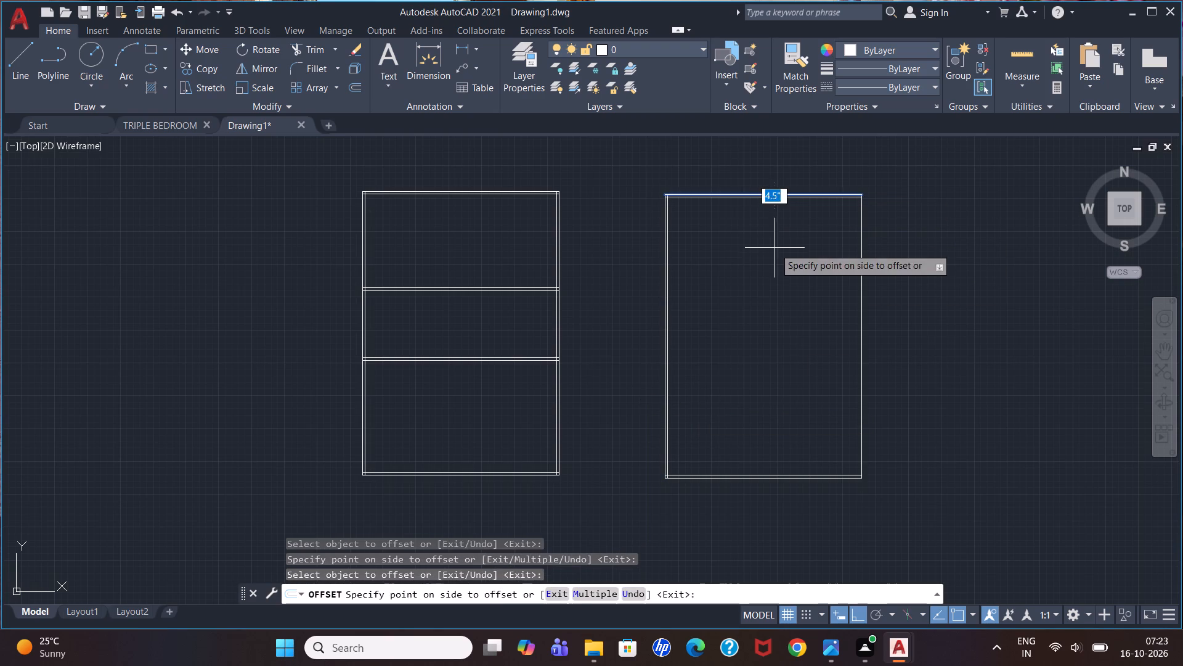
pyautogui.click(775, 249)
pyautogui.click(861, 279)
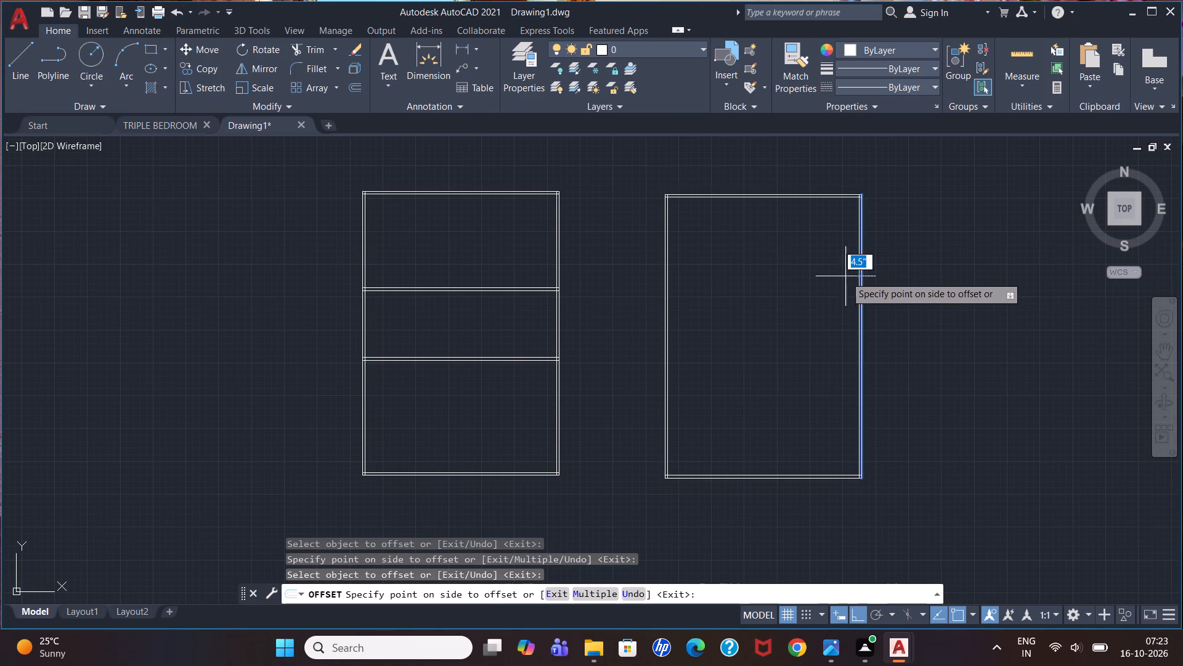
pyautogui.click(842, 276)
pyautogui.press('Escape')
pyautogui.press('Escape')
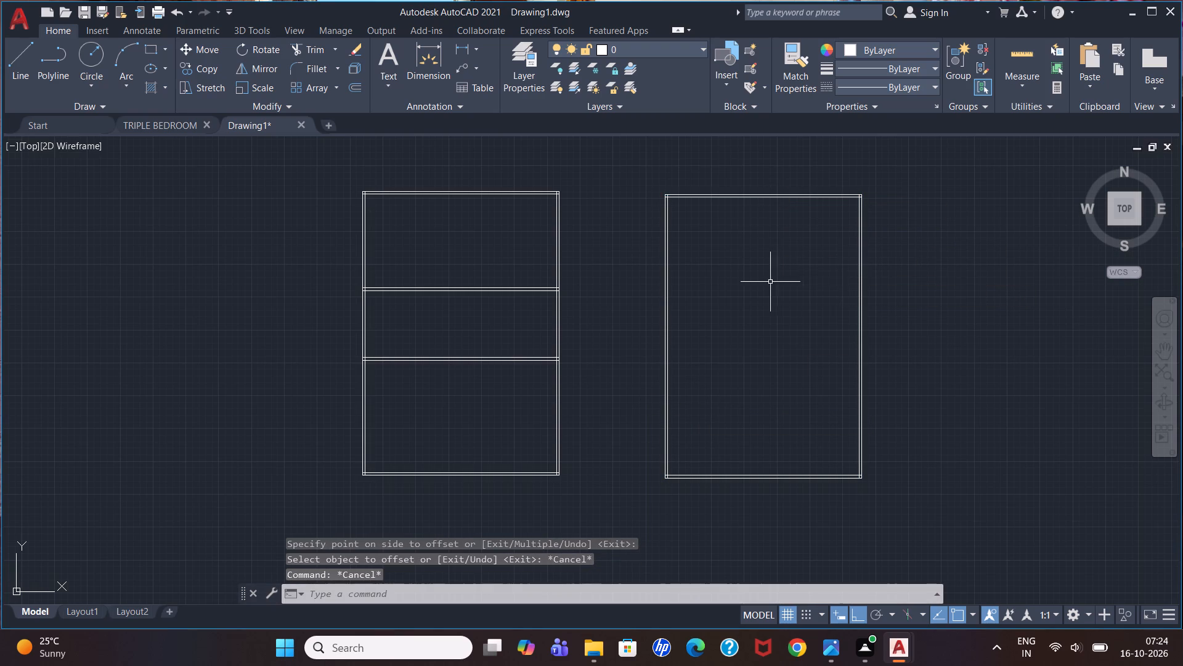
# Offset the inner line of the new plan's bottom wall upward by 14'3" to position its first horizontal partition.
pyautogui.scroll(2, 770, 282)
pyautogui.press('Escape')
pyautogui.press('Escape')
pyautogui.press('o')
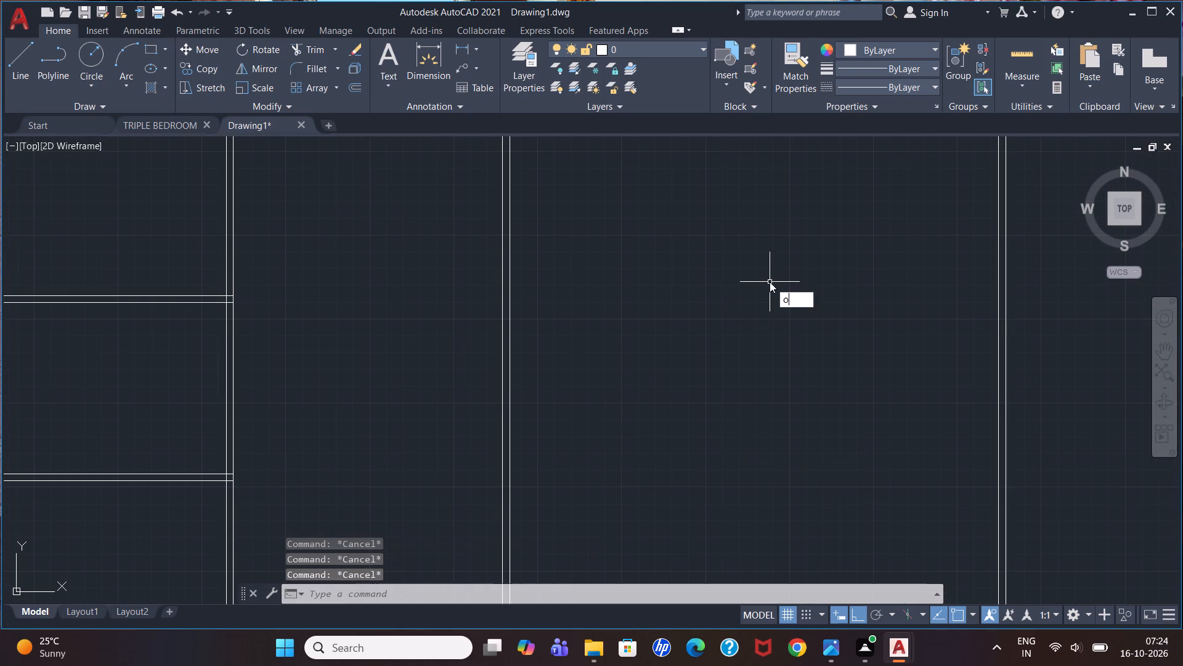
pyautogui.press('Return')
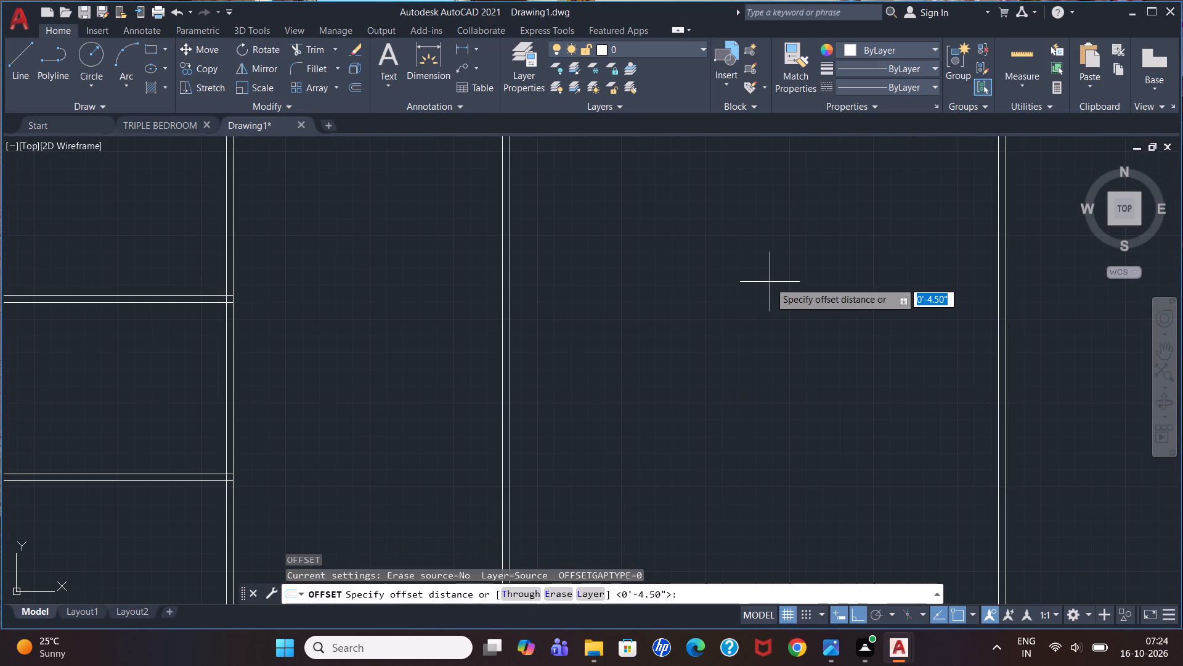
pyautogui.write("14'")
pyautogui.write('3"')
pyautogui.press('Return')
pyautogui.scroll(-2, 770, 282)
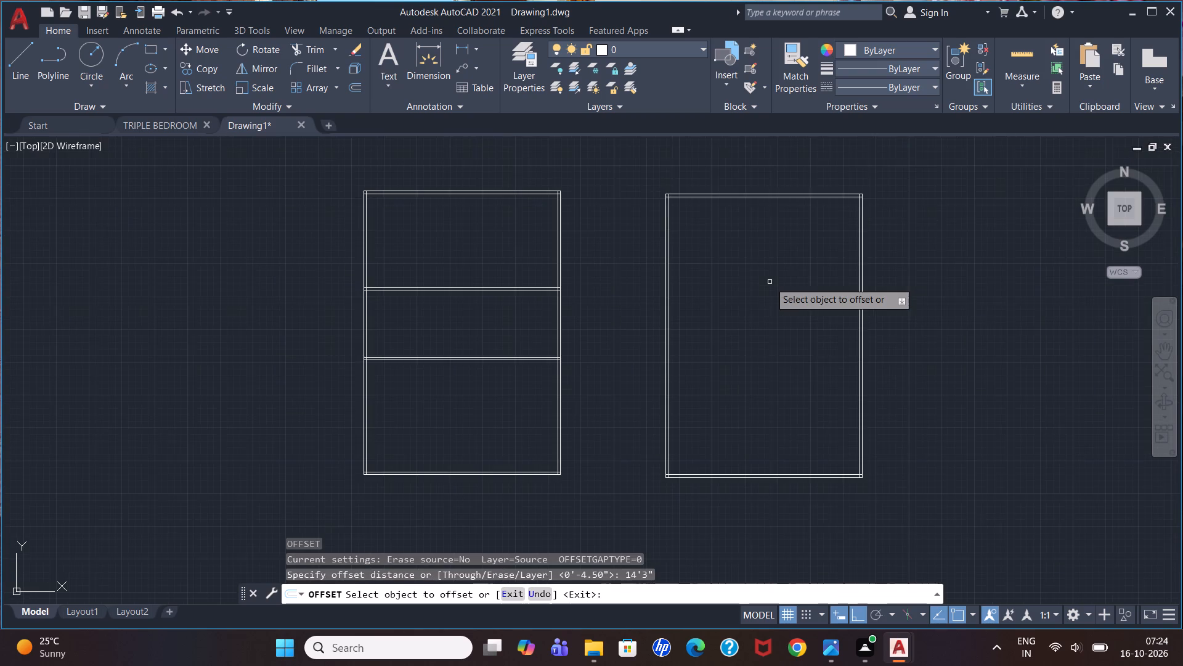
pyautogui.scroll(1, 759, 514)
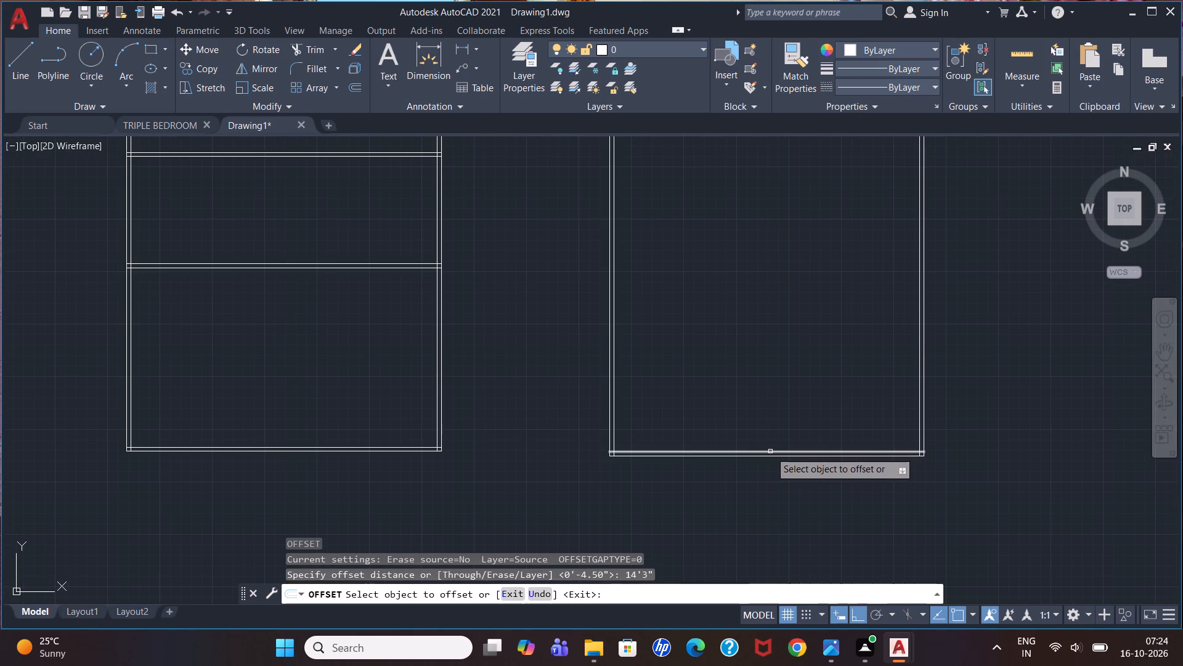
pyautogui.click(770, 451)
pyautogui.click(778, 329)
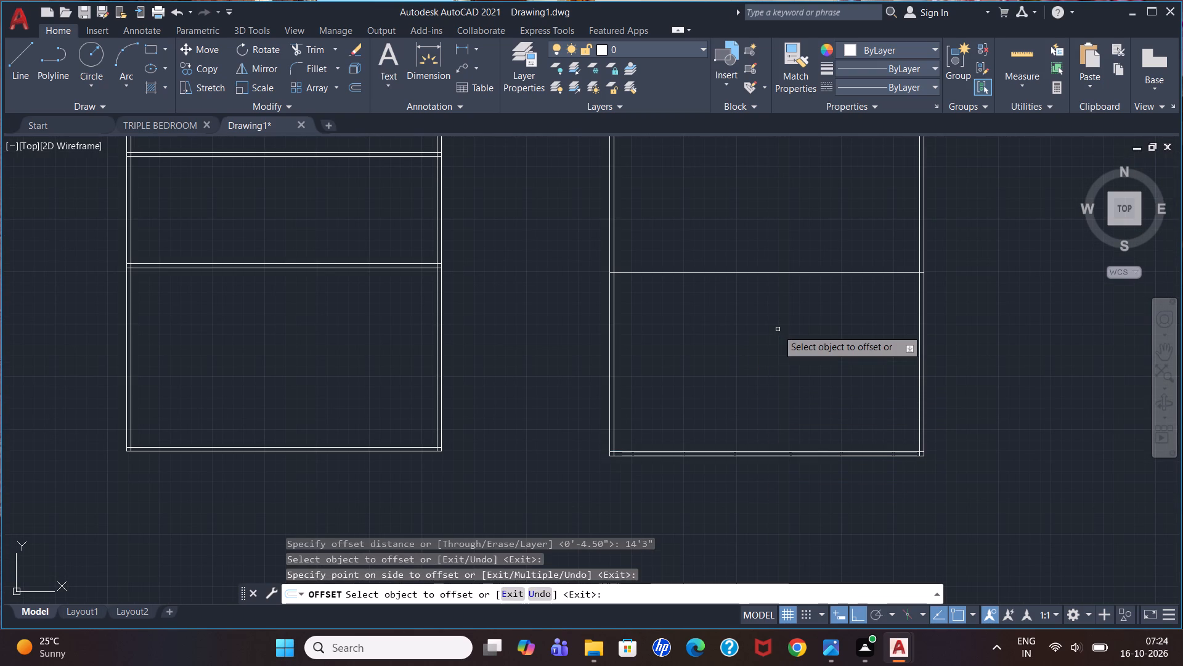
pyautogui.press('Escape')
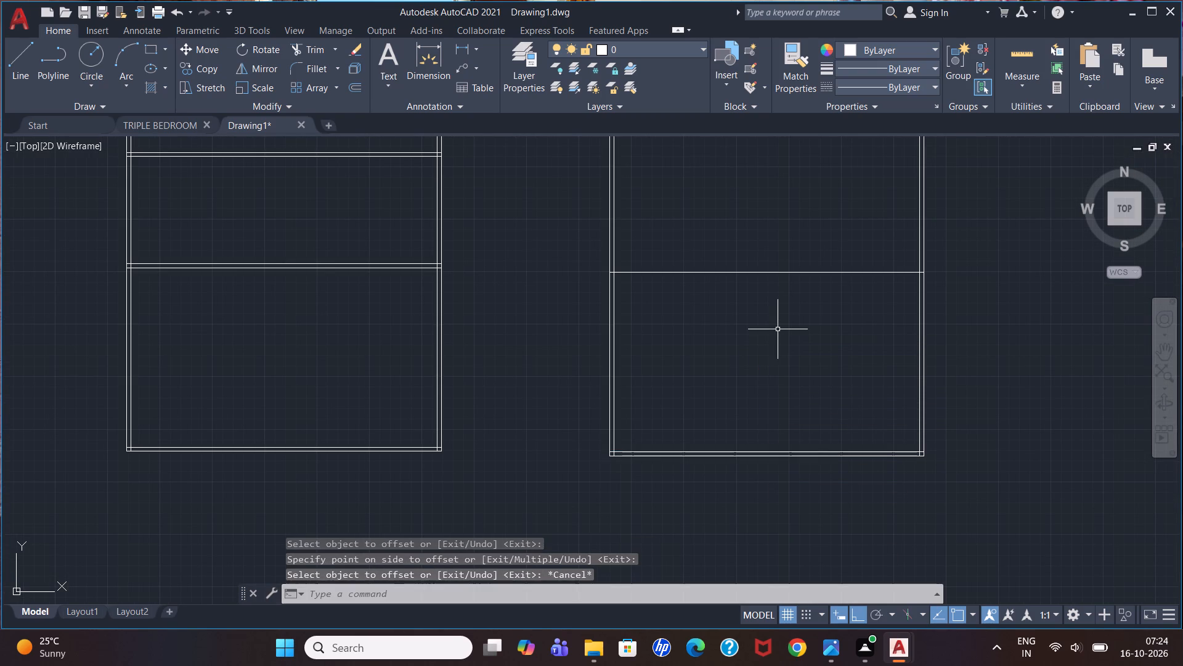
# Offset the new plan's first horizontal partition line upward by 4.5" to give the partition its thickness.
pyautogui.press('Escape')
pyautogui.press('Escape')
pyautogui.press('p')
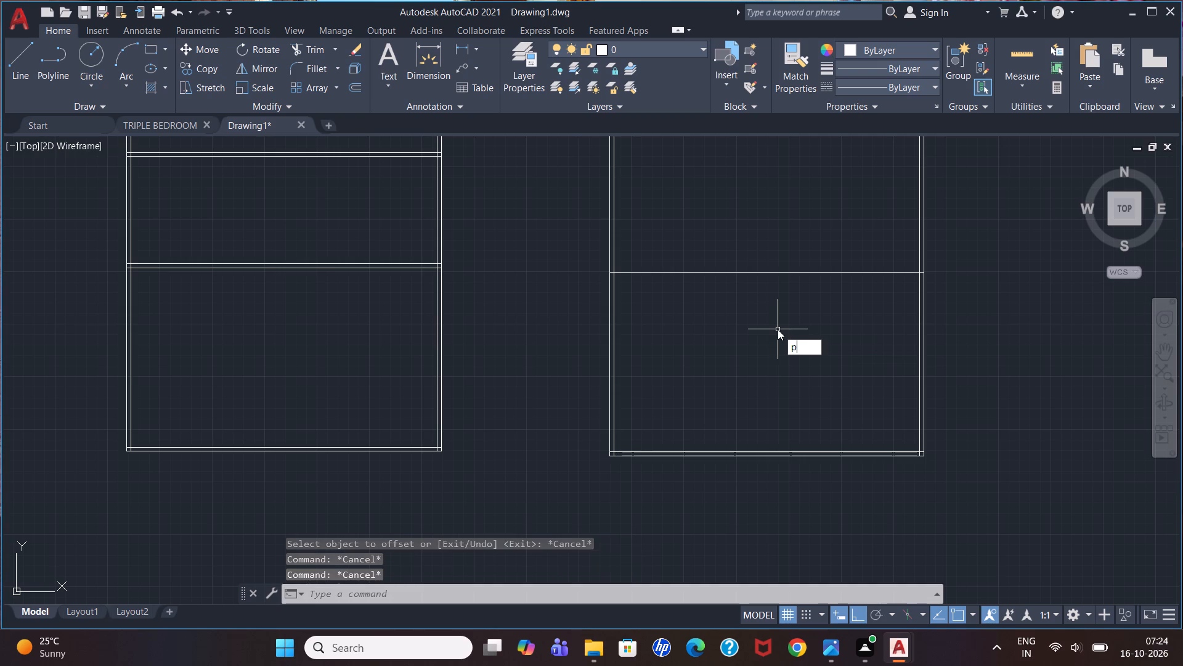
pyautogui.press('BackSpace')
pyautogui.press('o')
pyautogui.press('Return')
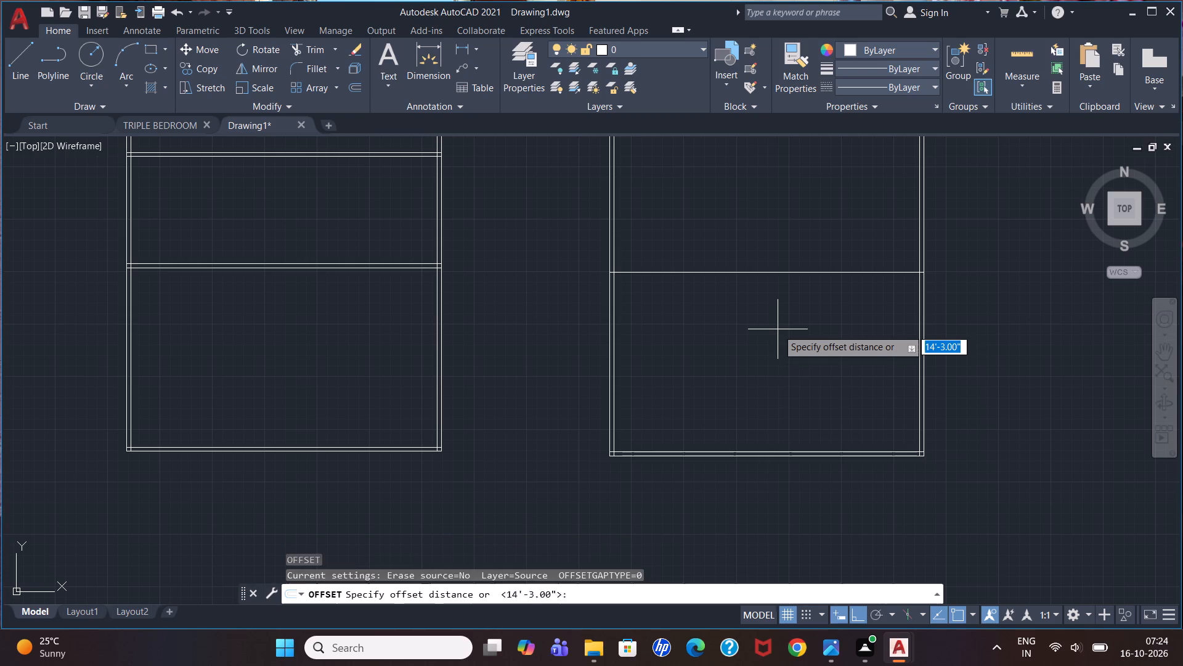
pyautogui.write('4.5"')
pyautogui.press('Return')
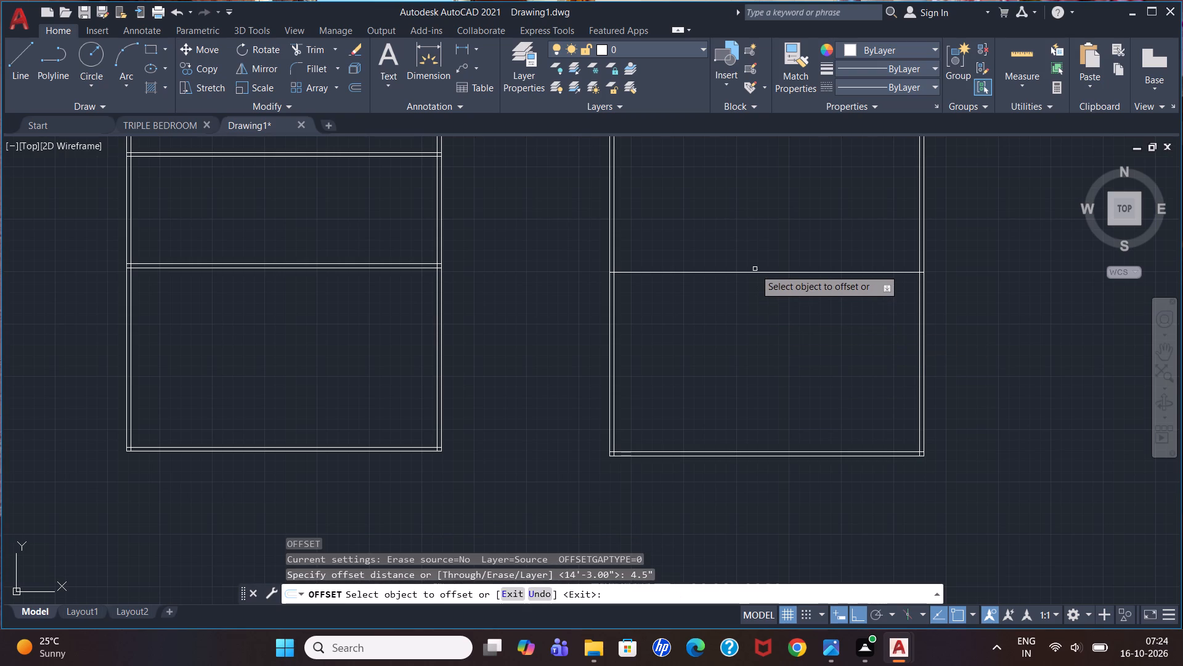
pyautogui.click(754, 273)
pyautogui.click(755, 244)
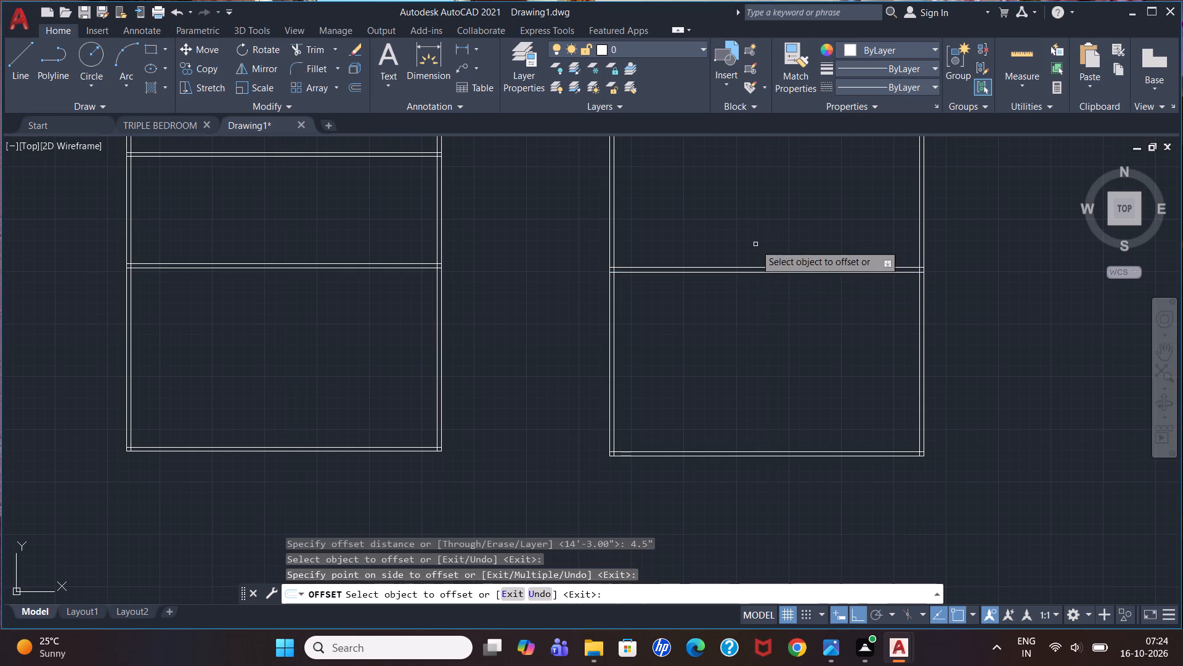
pyautogui.press('Escape')
# Measure the thickness of the new plan's bottom outer wall with a linear dimension, without placing it.
pyautogui.scroll(2, 455, 234)
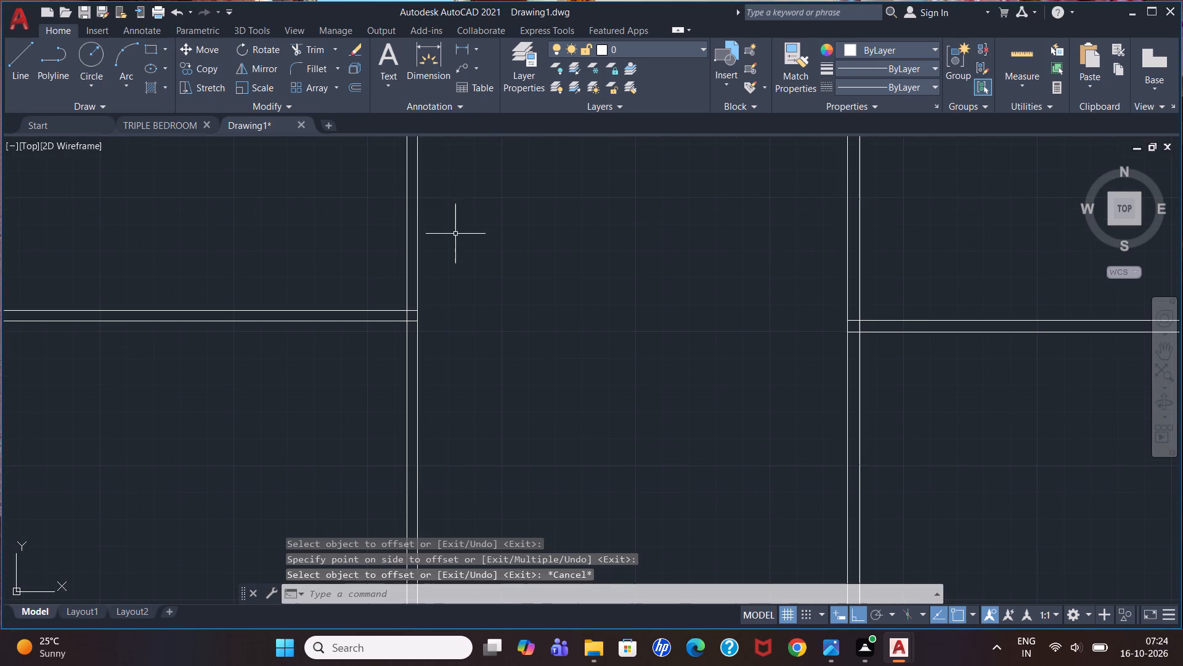
pyautogui.scroll(-2, 456, 234)
pyautogui.scroll(2, 652, 459)
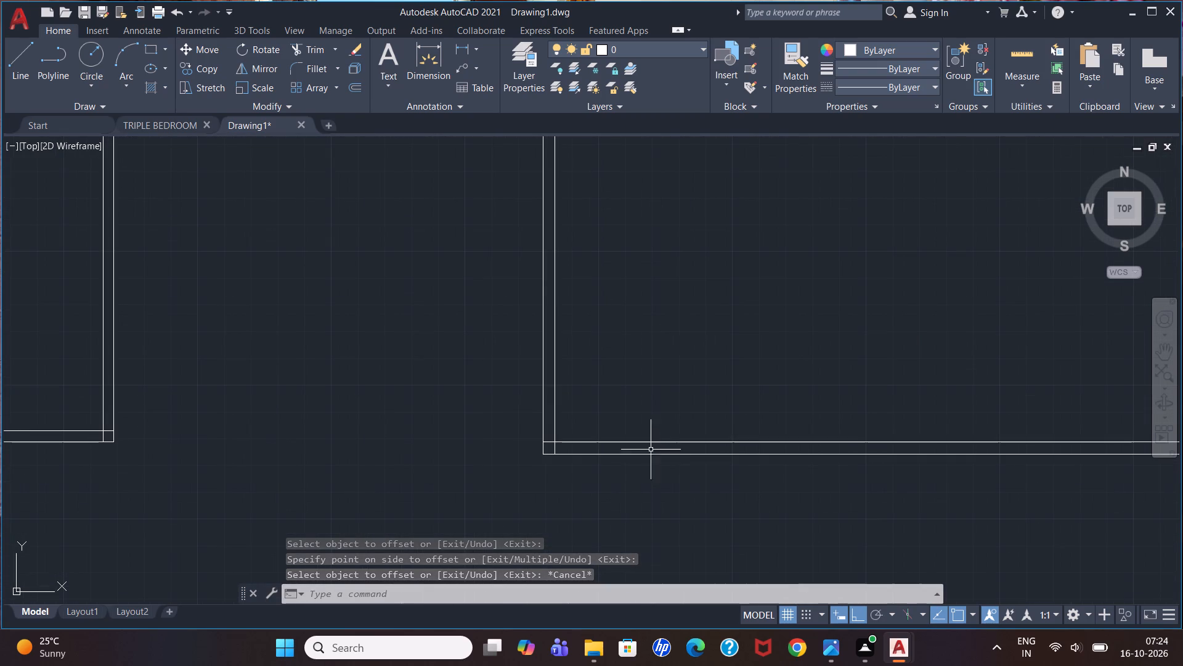
pyautogui.click(464, 51)
pyautogui.scroll(2, 631, 429)
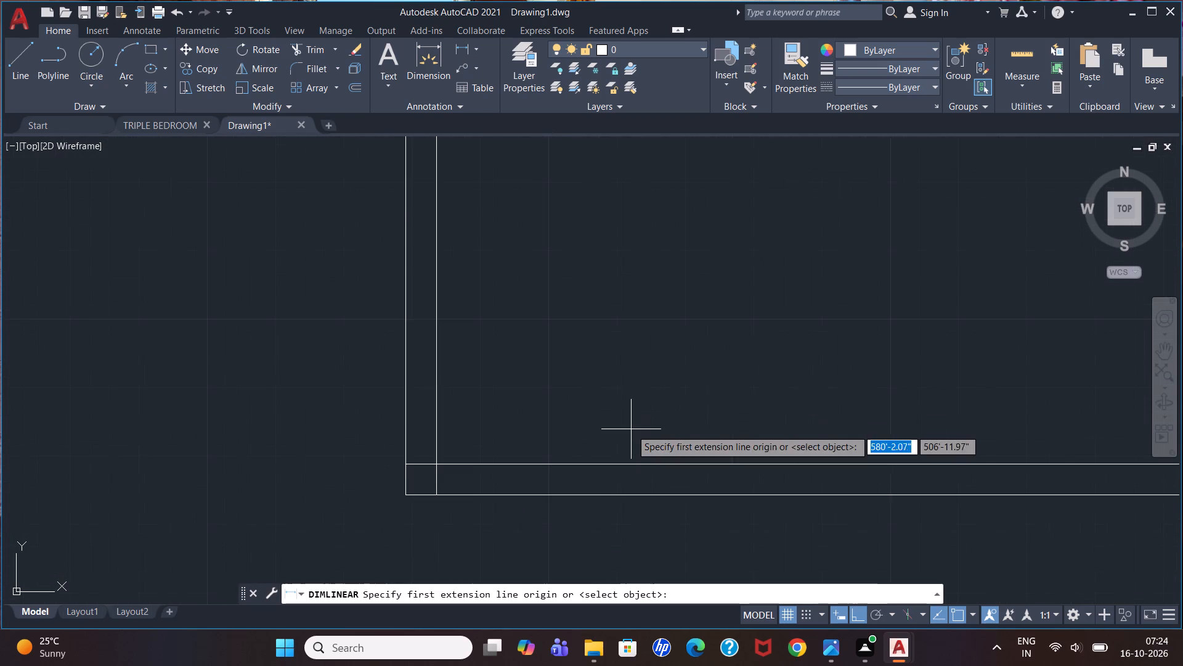
pyautogui.click(616, 464)
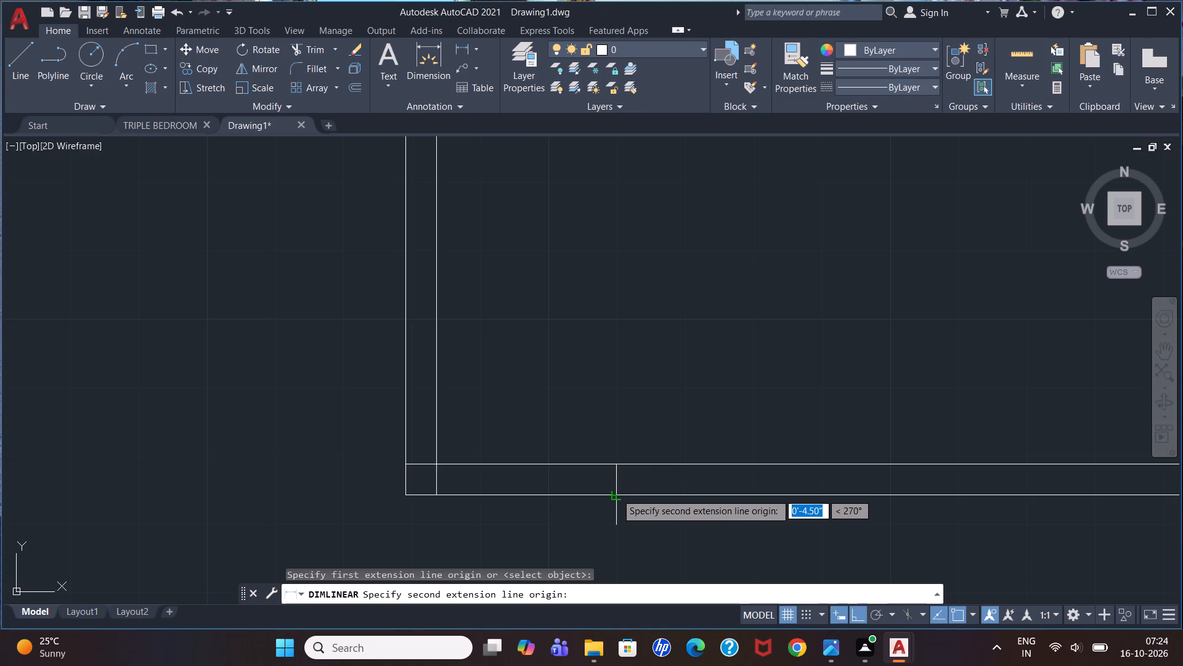
pyautogui.press('Escape')
# Offset the upper line of the new plan's first partition upward by 8'6" to position the second horizontal partition.
pyautogui.scroll(-4, 615, 422)
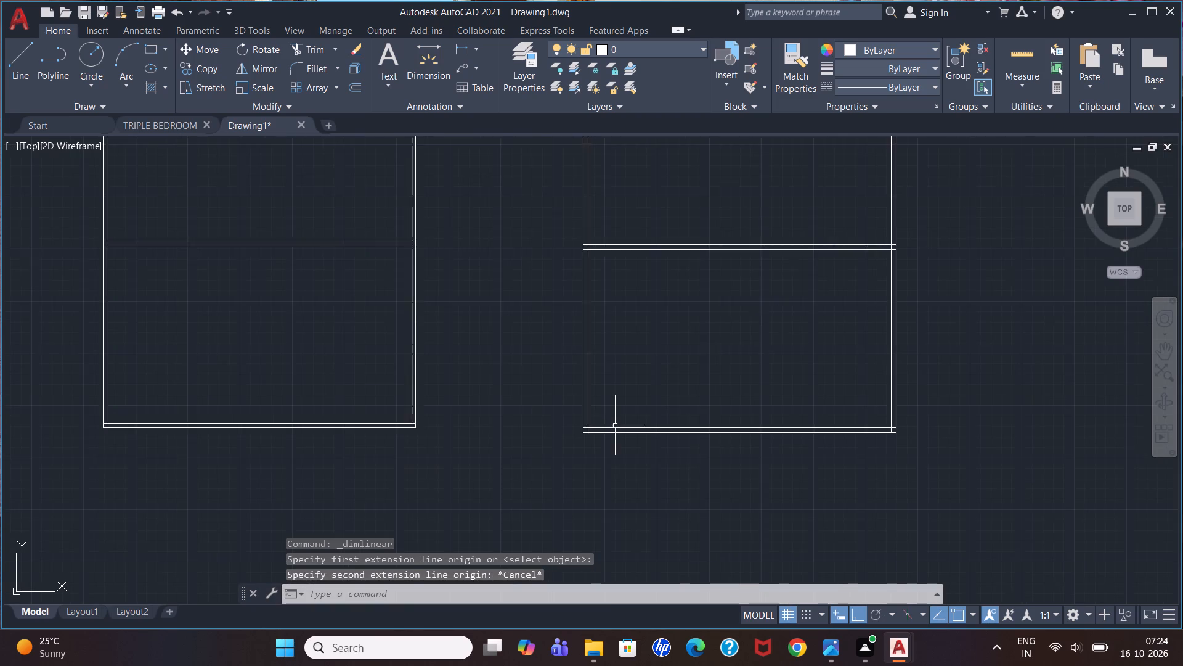
pyautogui.scroll(-1, 615, 425)
pyautogui.scroll(1, 723, 185)
pyautogui.scroll(-2, 702, 233)
pyautogui.scroll(1, 711, 203)
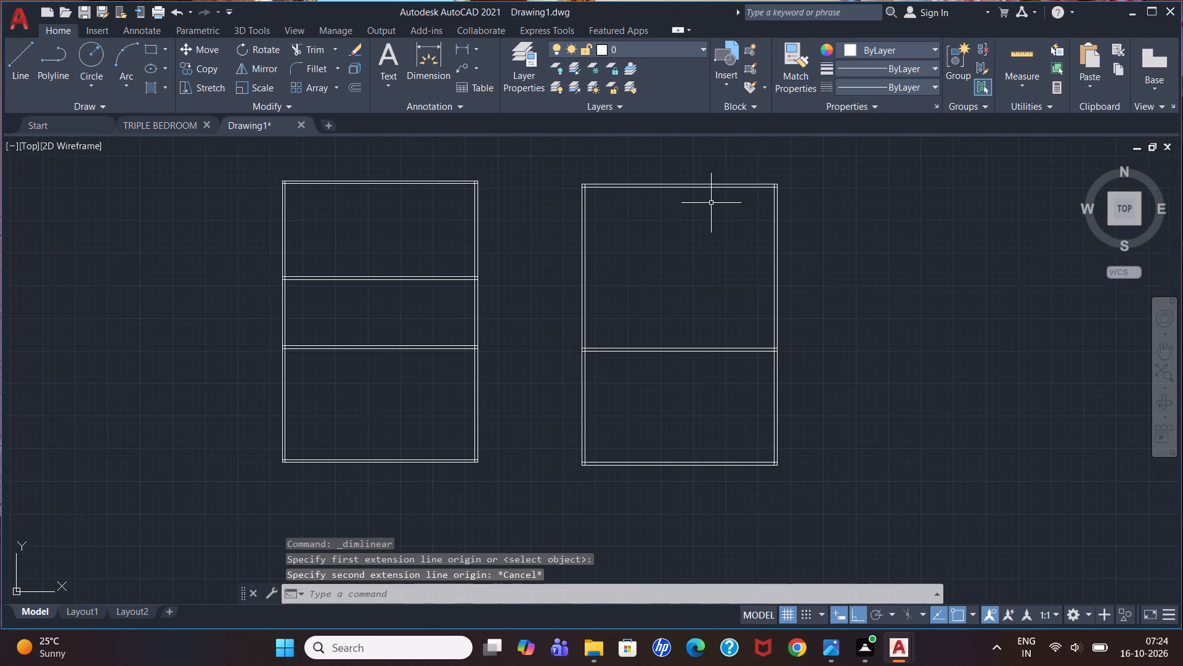
pyautogui.scroll(1, 711, 203)
pyautogui.scroll(1, 632, 422)
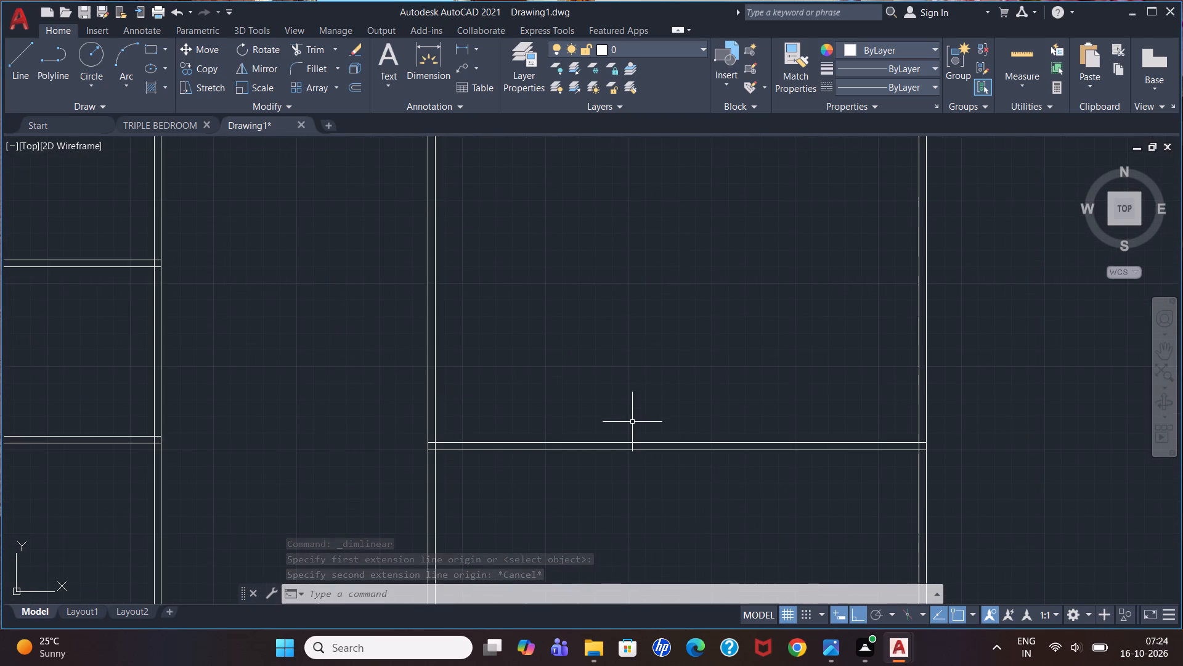
pyautogui.press('o')
pyautogui.press('Return')
pyautogui.write("8'6")
pyautogui.hotkey('shift', '"')
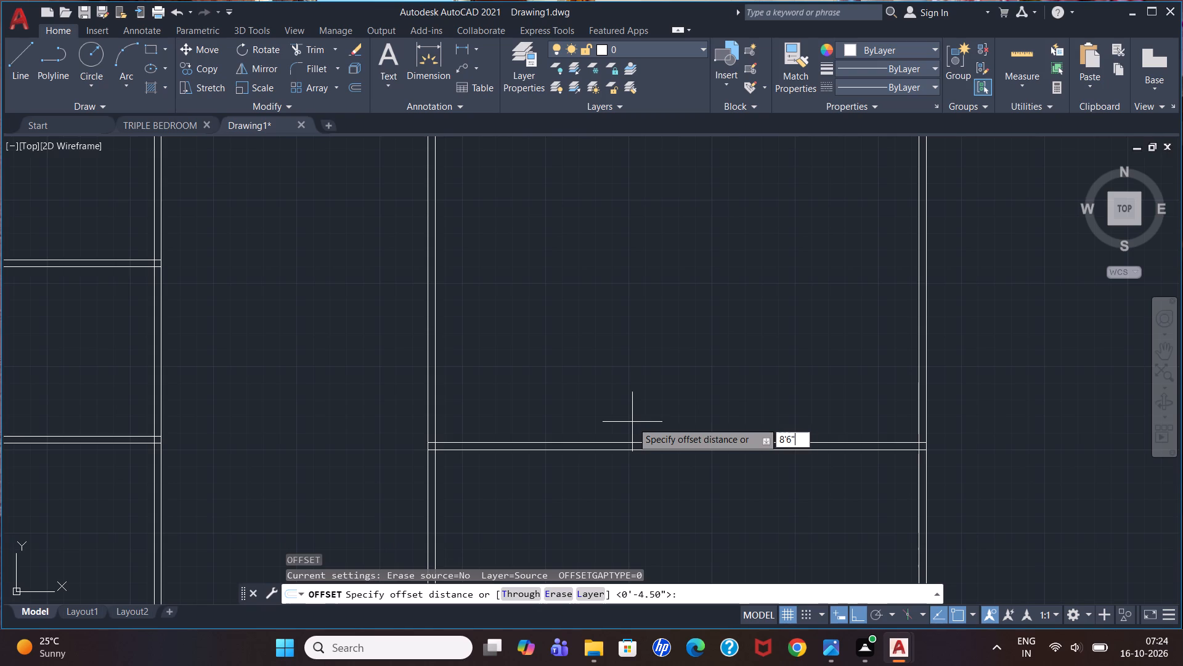
pyautogui.press('Return')
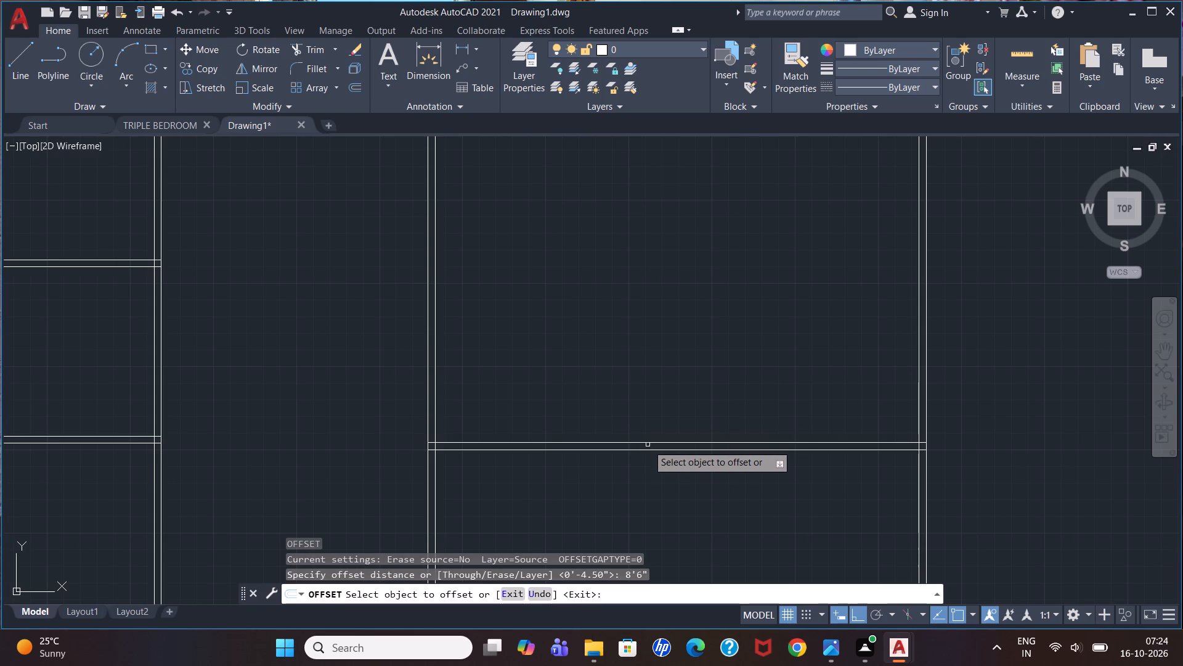
pyautogui.click(646, 443)
pyautogui.click(663, 364)
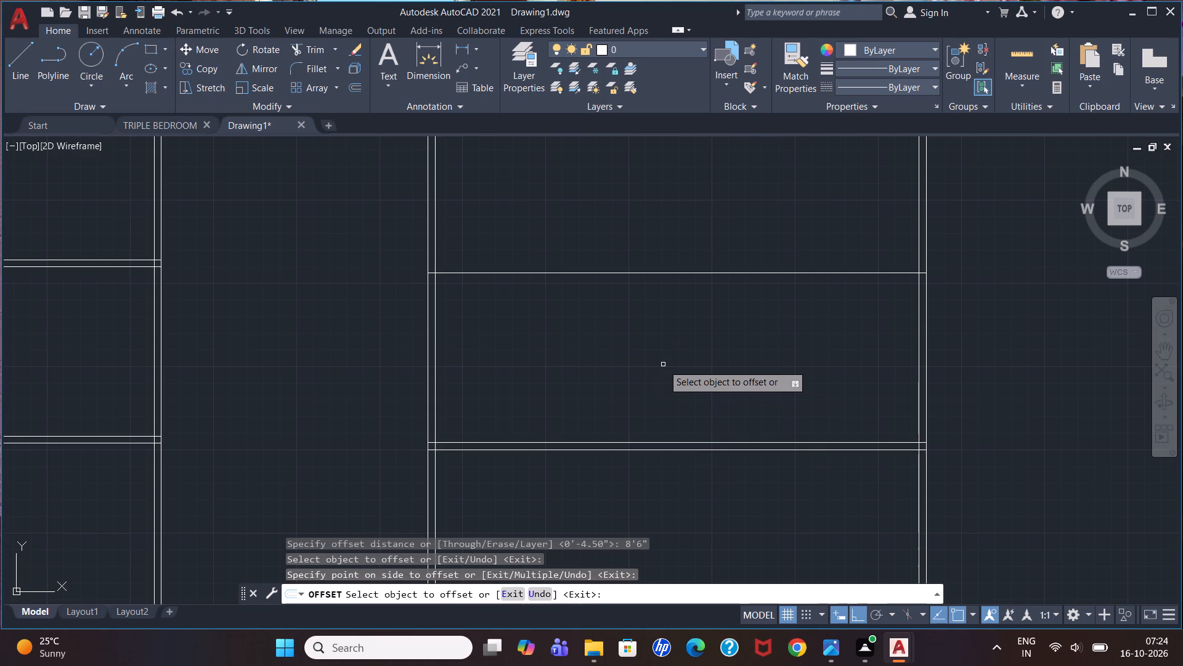
pyautogui.press('Escape')
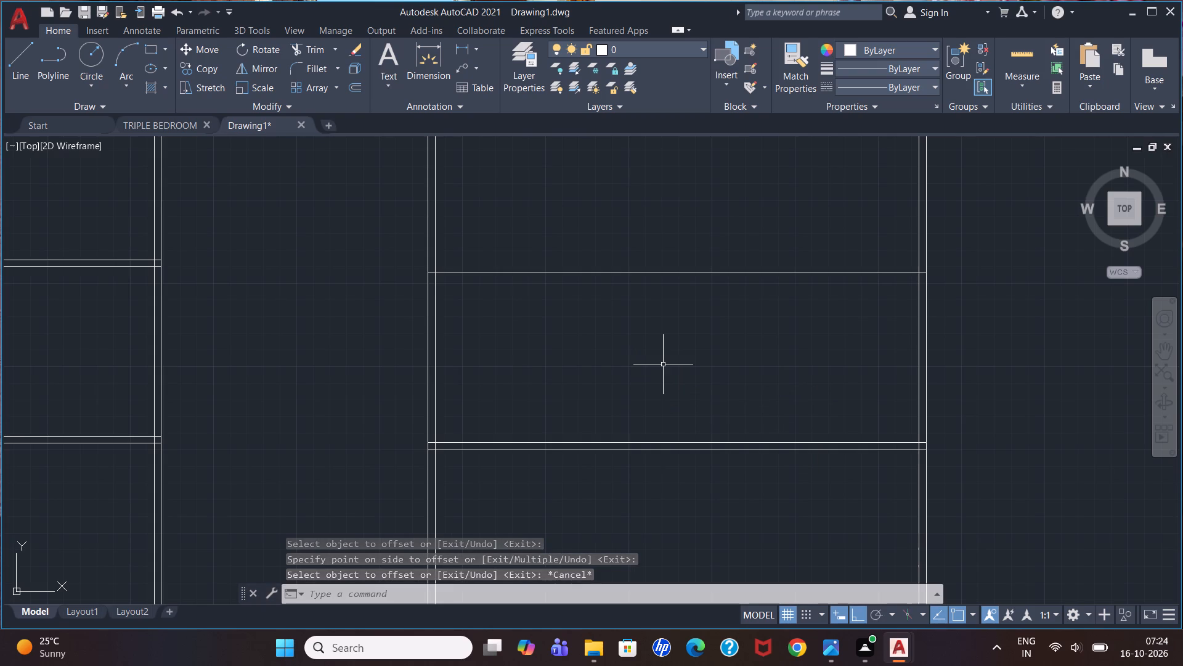
# Offset the new plan's second horizontal partition line upward by 4.5" to give the partition its thickness.
pyautogui.press('o')
pyautogui.press('Return')
pyautogui.write('4.5"')
pyautogui.press('Return')
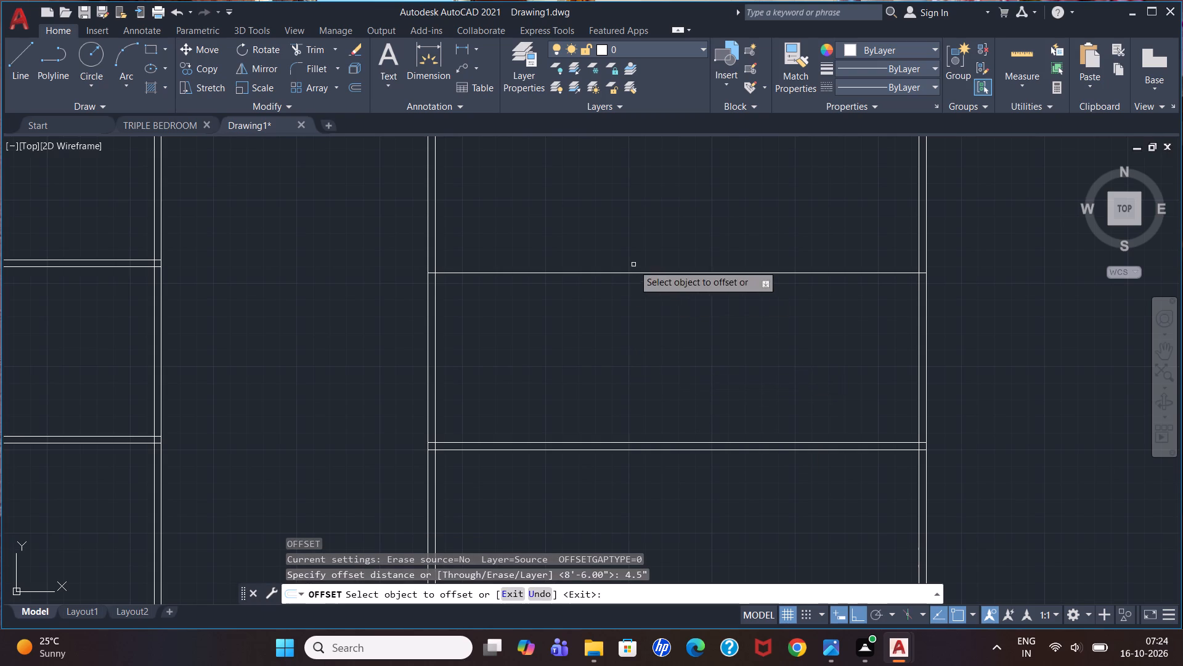
pyautogui.click(627, 274)
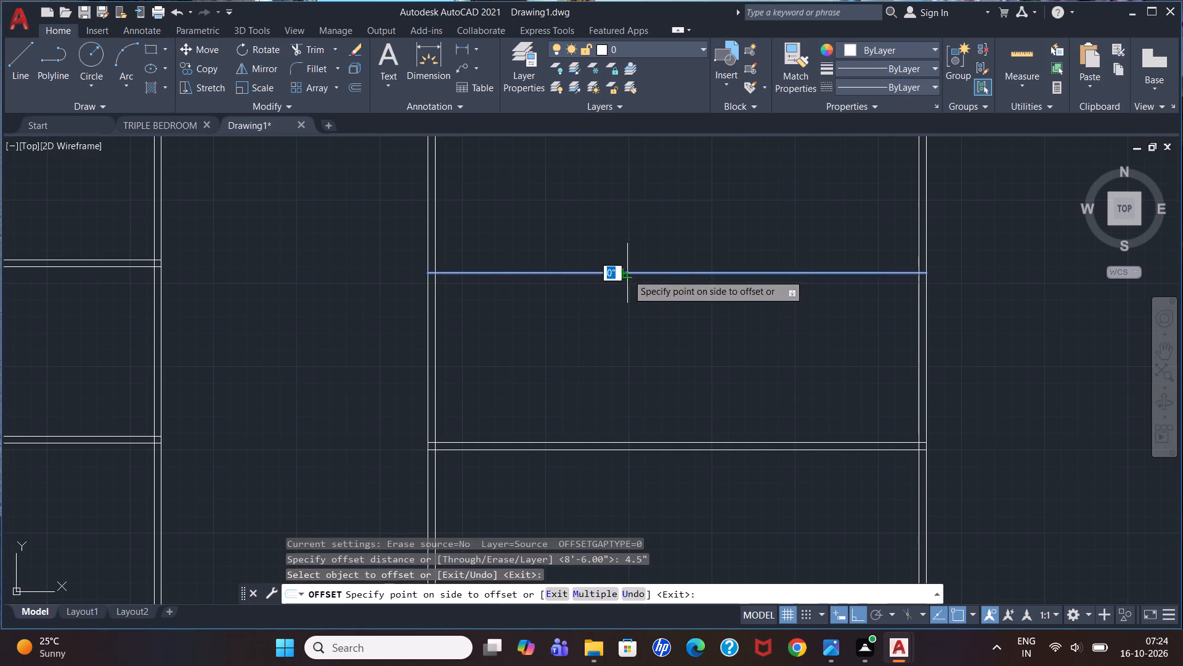
pyautogui.click(640, 232)
pyautogui.press('Escape')
# Measure the new plan's top room from the top wall's inner line to the second partition, without placing the dimension.
pyautogui.scroll(-2, 640, 232)
pyautogui.scroll(1, 640, 221)
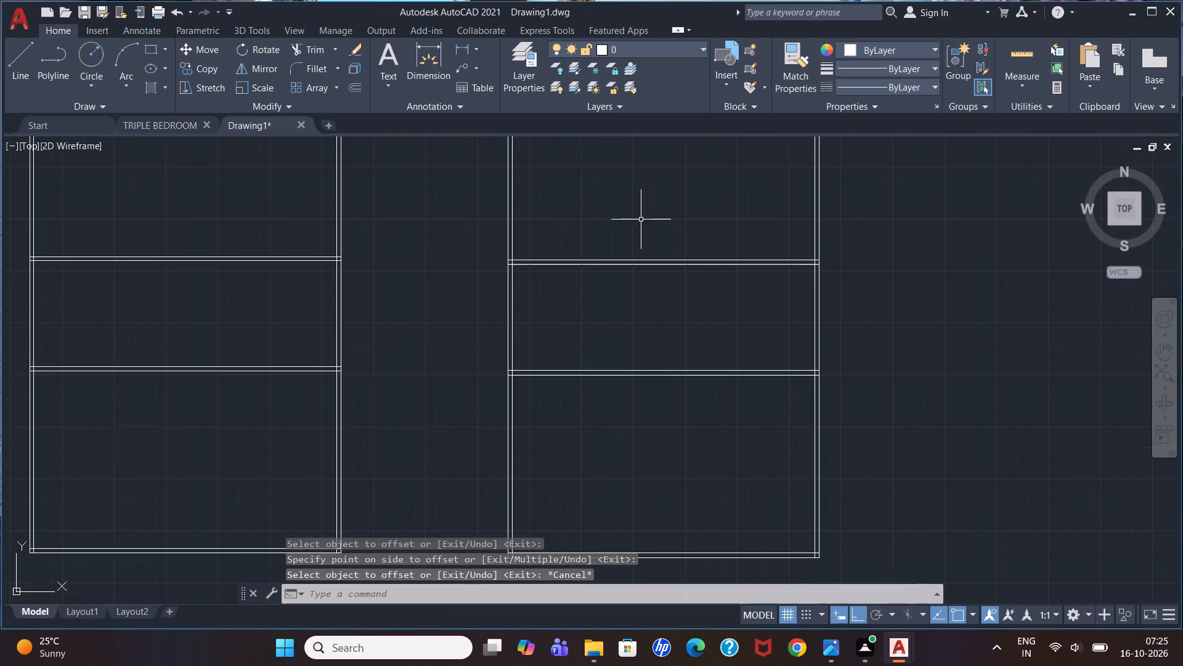
pyautogui.scroll(-2, 654, 171)
pyautogui.scroll(3, 677, 139)
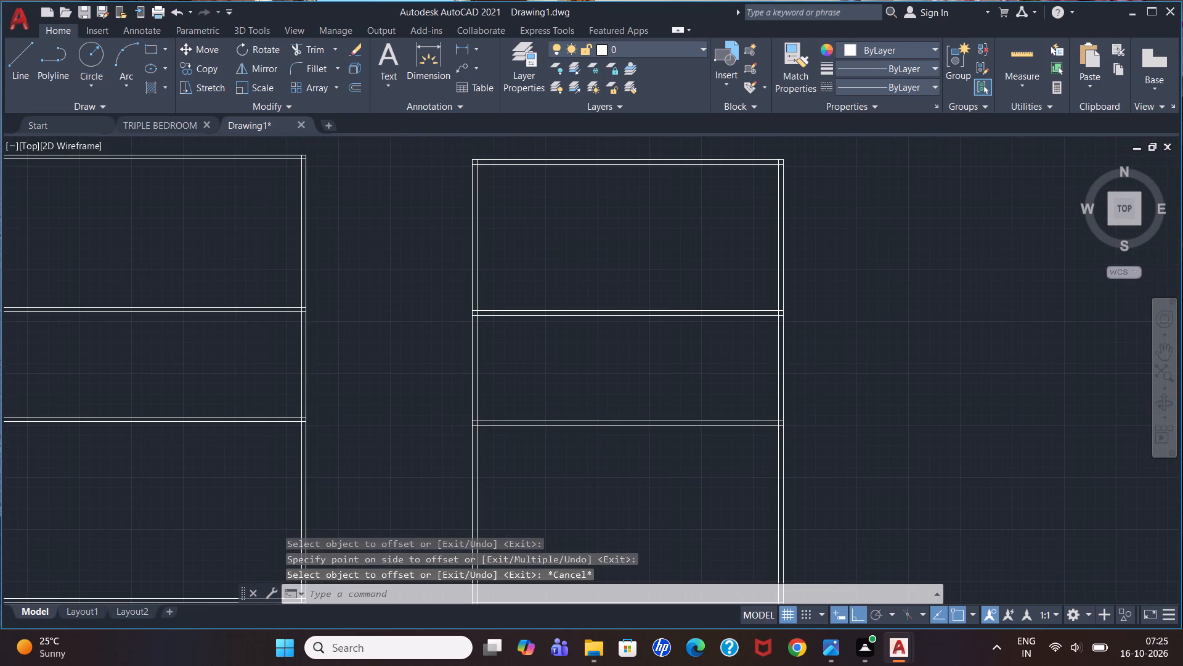
pyautogui.scroll(2, 482, 175)
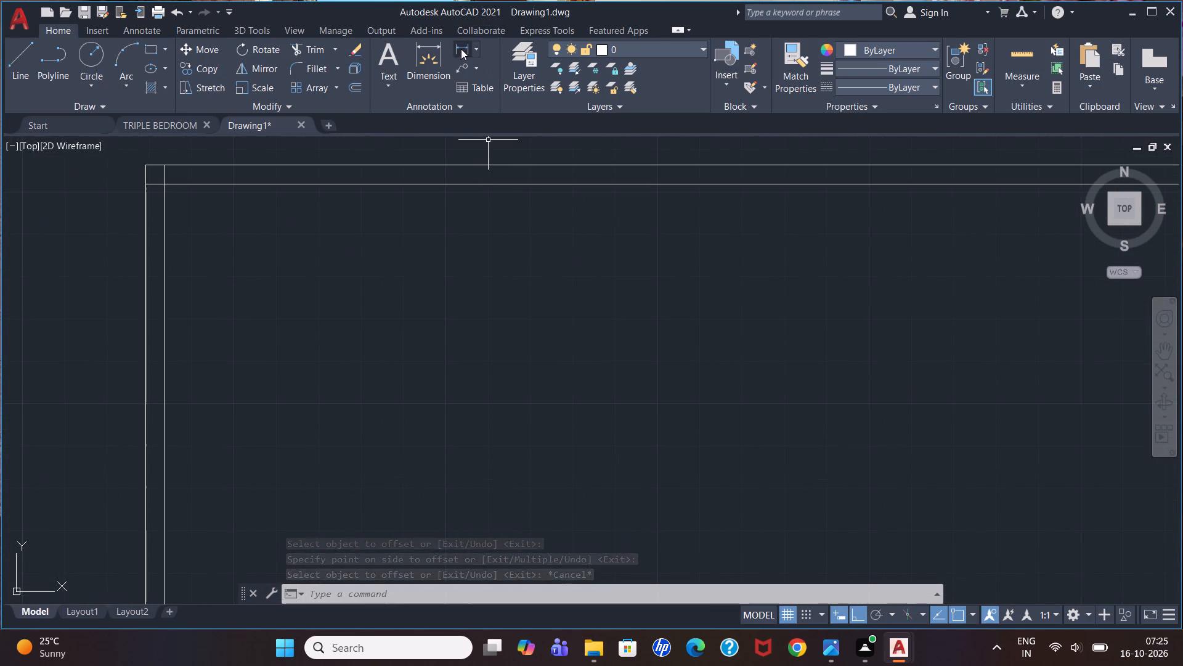
pyautogui.click(461, 49)
pyautogui.scroll(-1, 455, 215)
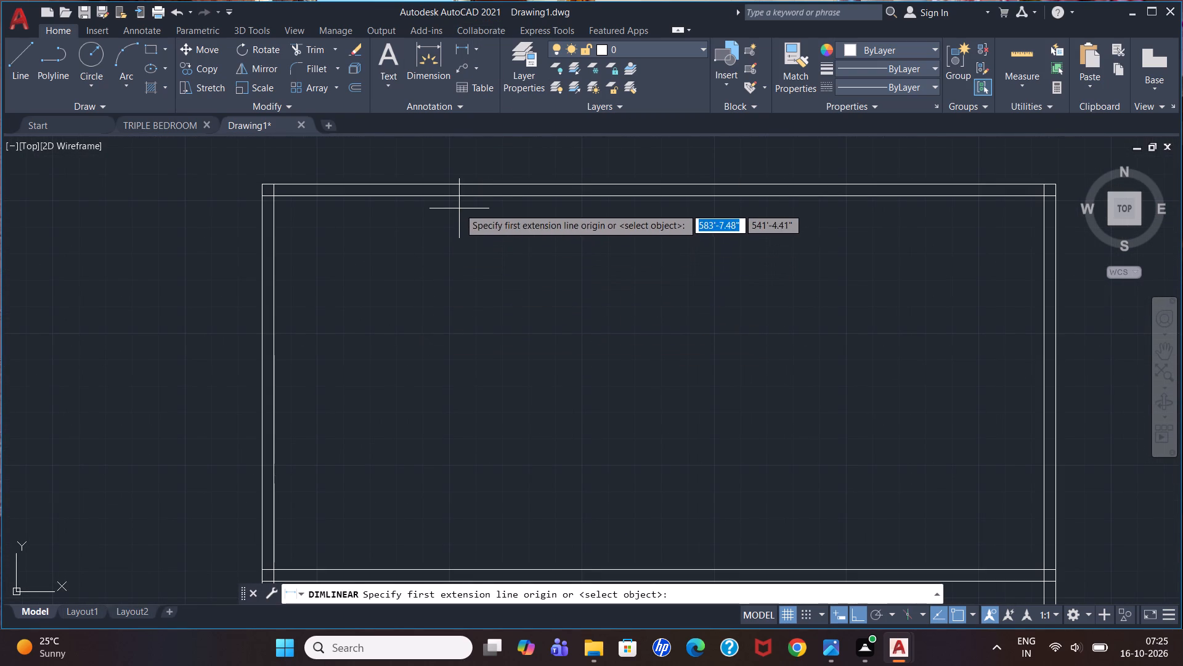
pyautogui.click(465, 195)
pyautogui.scroll(-2, 503, 499)
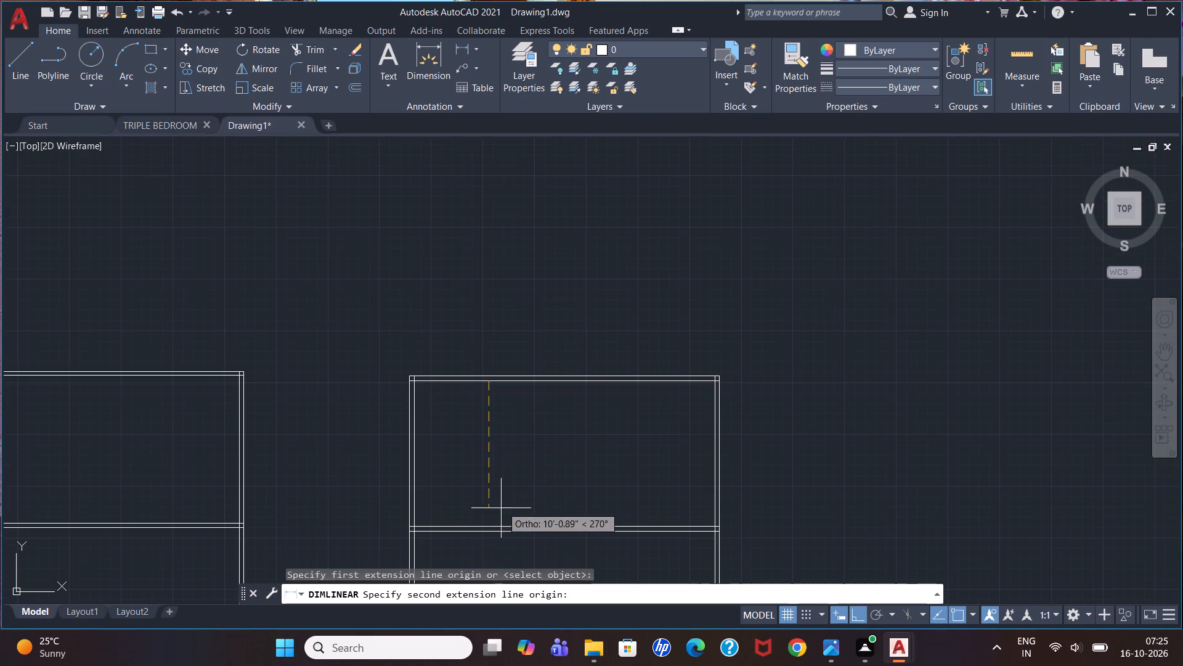
pyautogui.scroll(3, 486, 530)
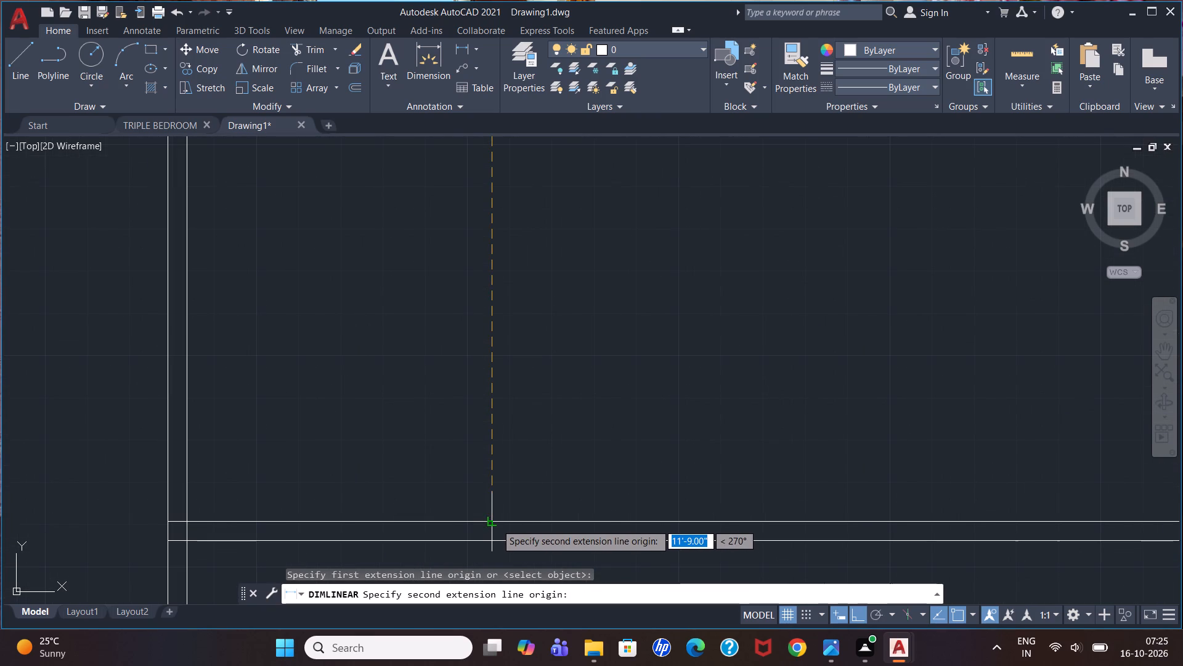
pyautogui.click(496, 524)
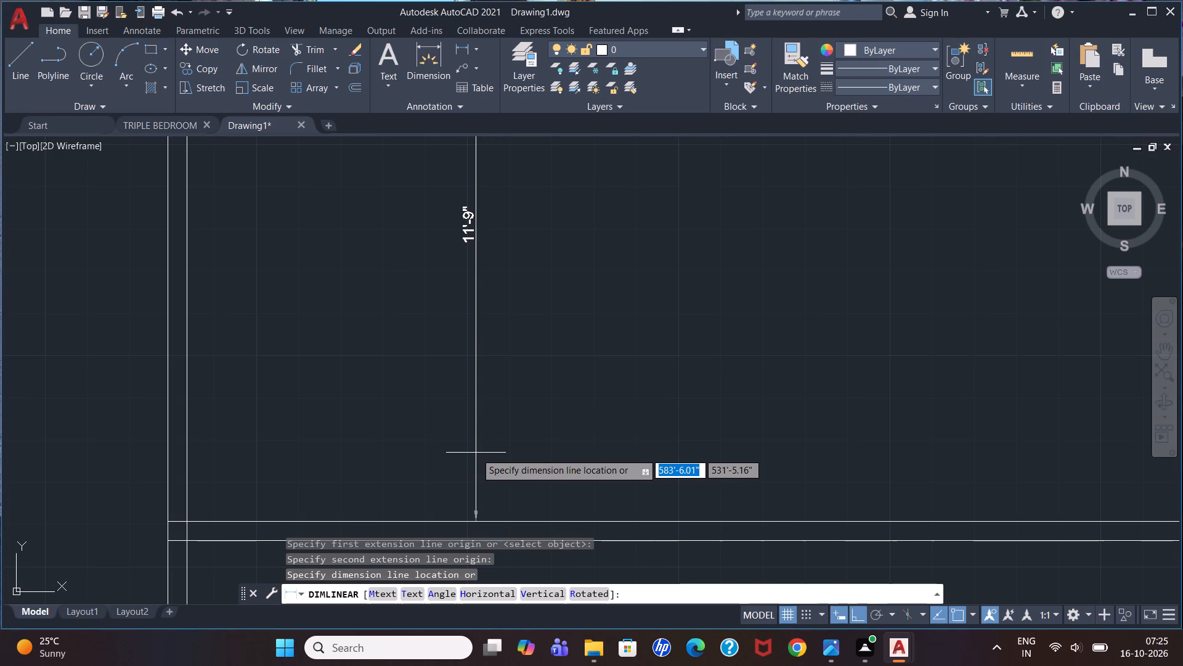
pyautogui.press('Escape')
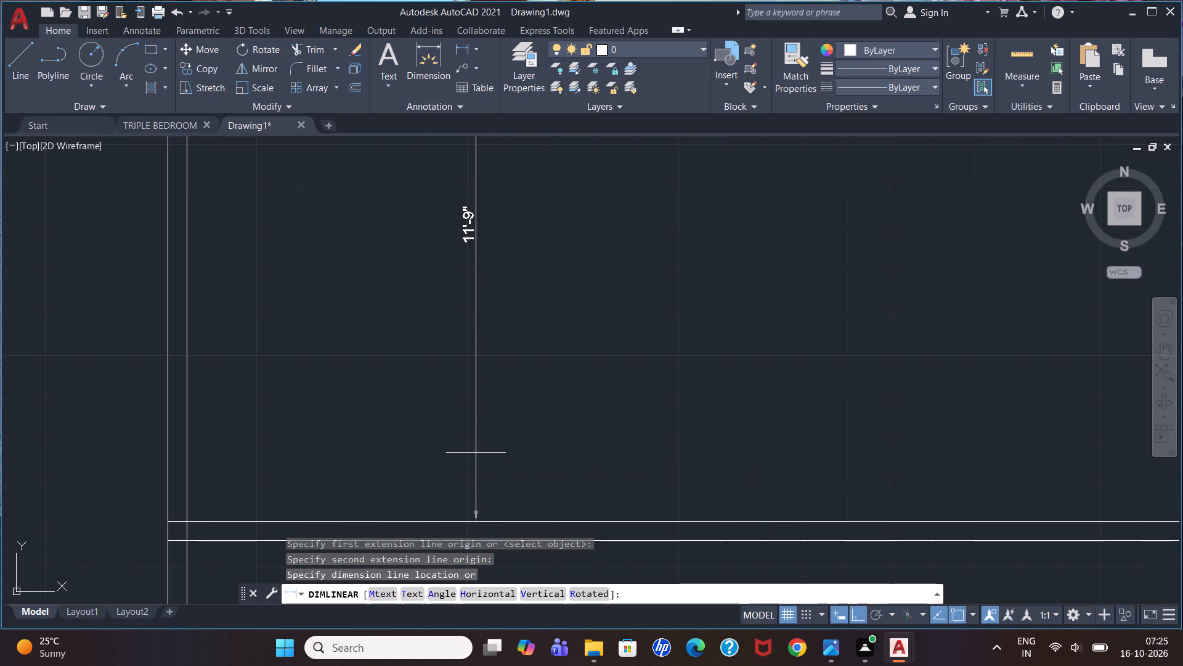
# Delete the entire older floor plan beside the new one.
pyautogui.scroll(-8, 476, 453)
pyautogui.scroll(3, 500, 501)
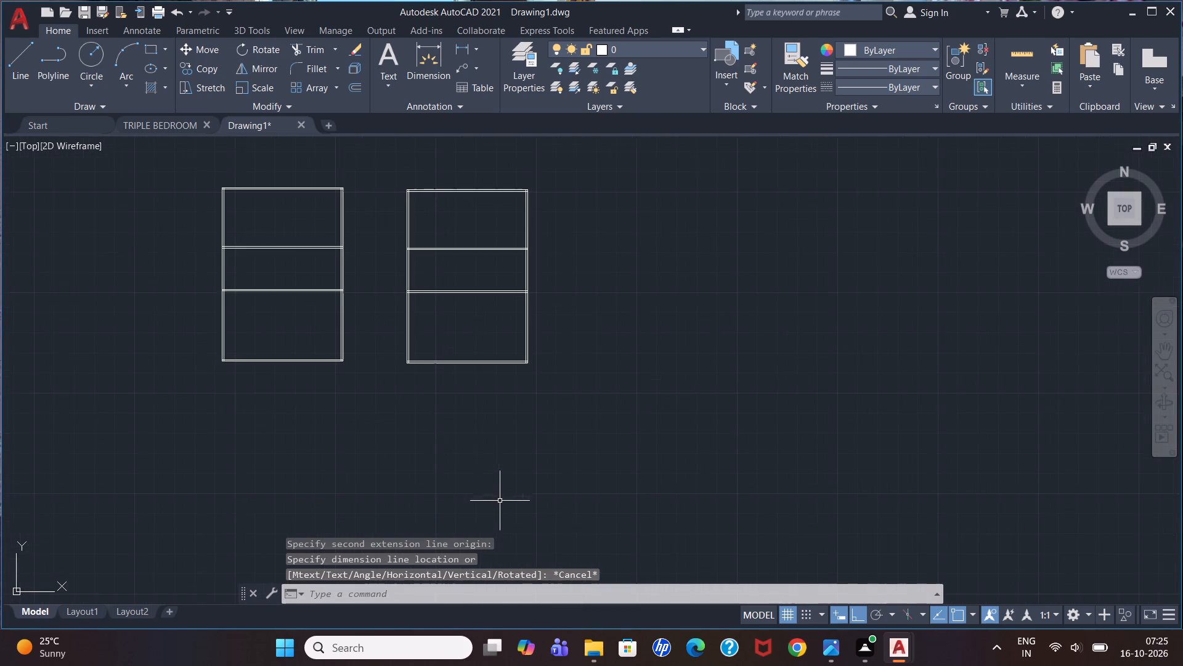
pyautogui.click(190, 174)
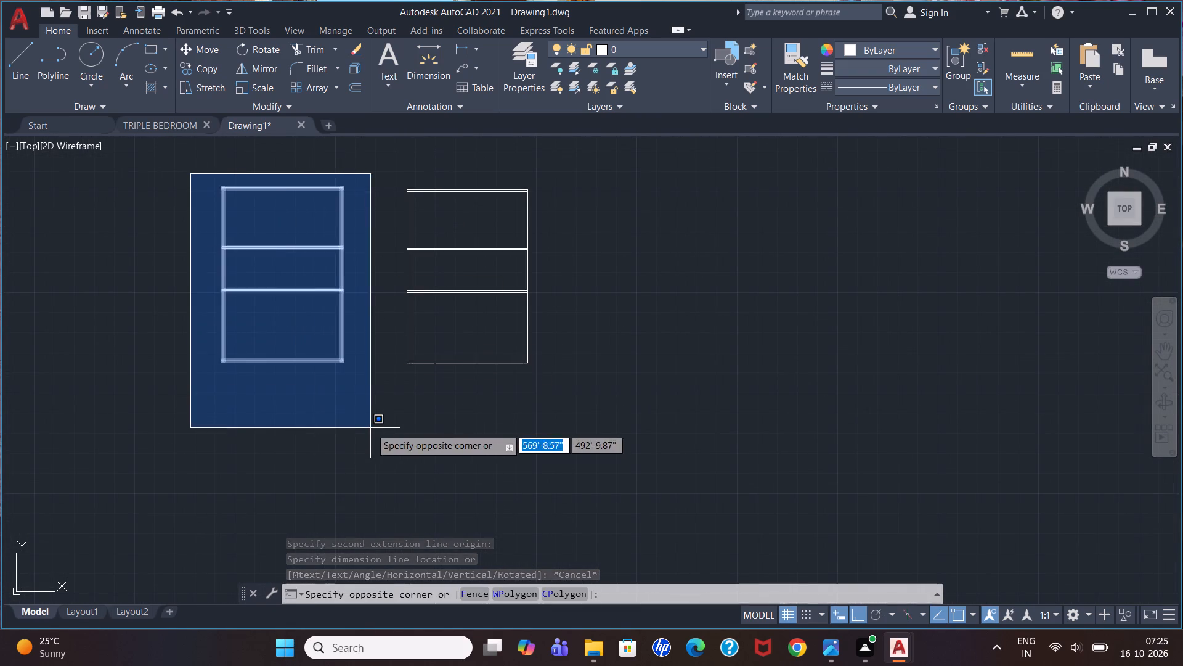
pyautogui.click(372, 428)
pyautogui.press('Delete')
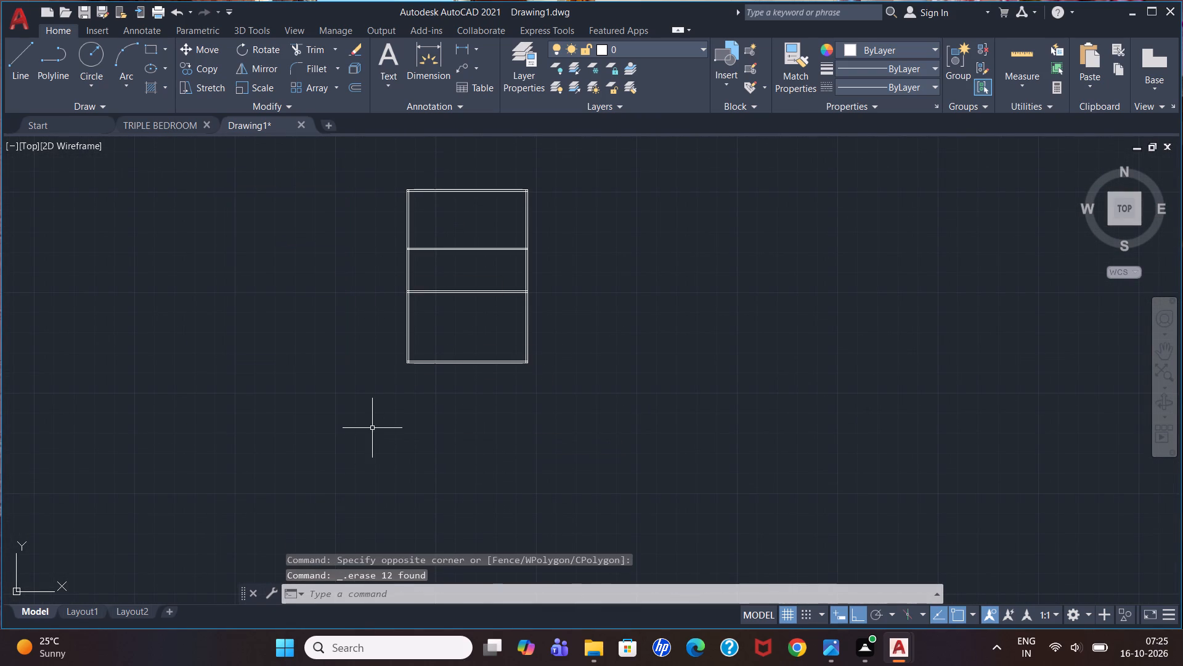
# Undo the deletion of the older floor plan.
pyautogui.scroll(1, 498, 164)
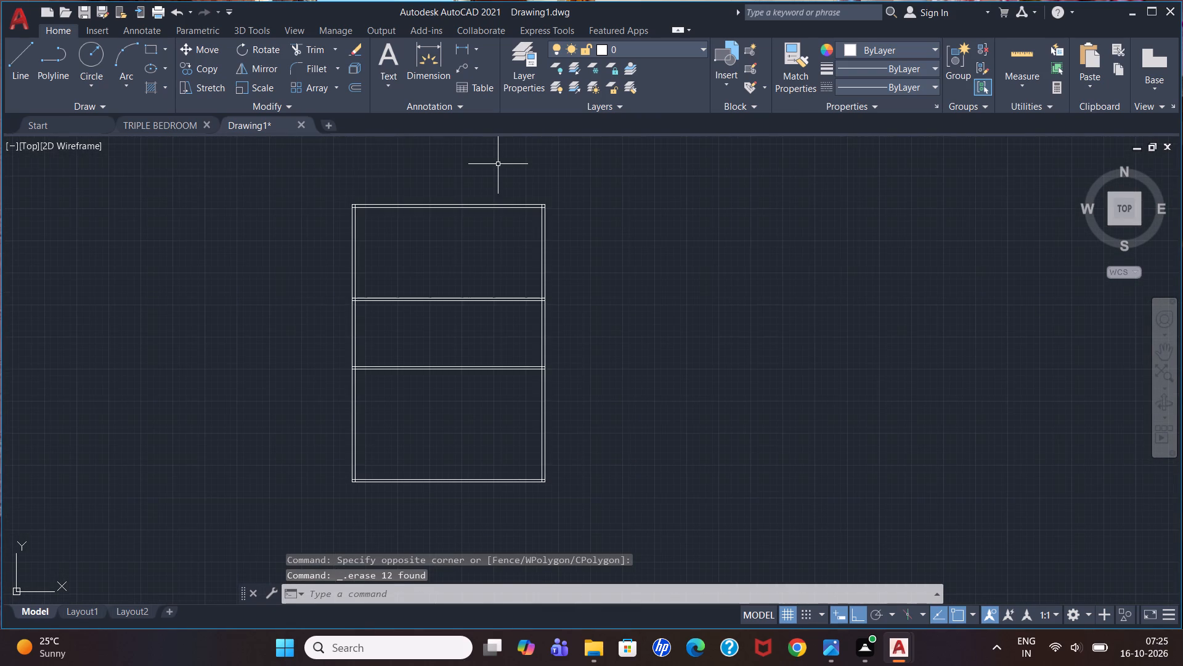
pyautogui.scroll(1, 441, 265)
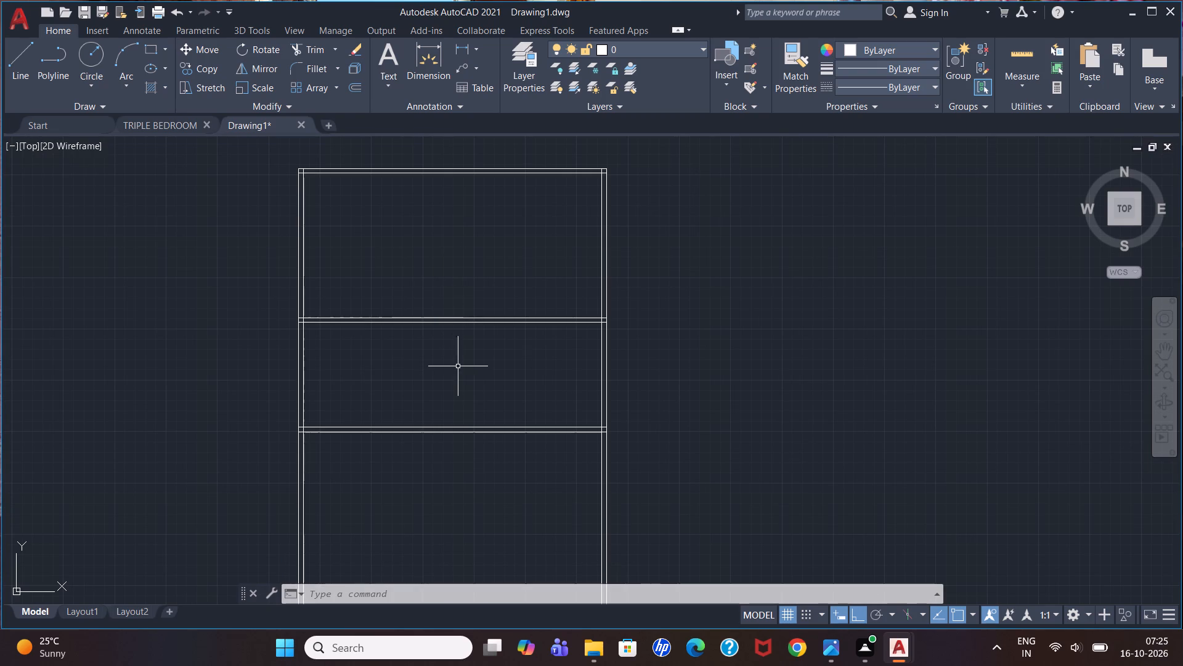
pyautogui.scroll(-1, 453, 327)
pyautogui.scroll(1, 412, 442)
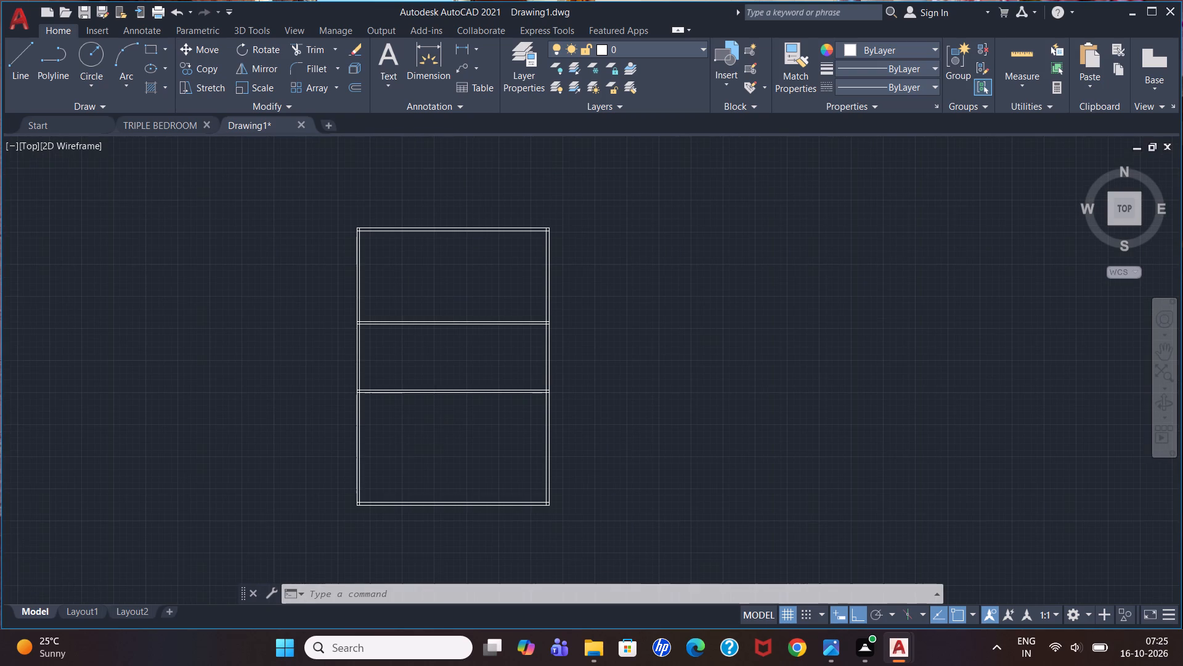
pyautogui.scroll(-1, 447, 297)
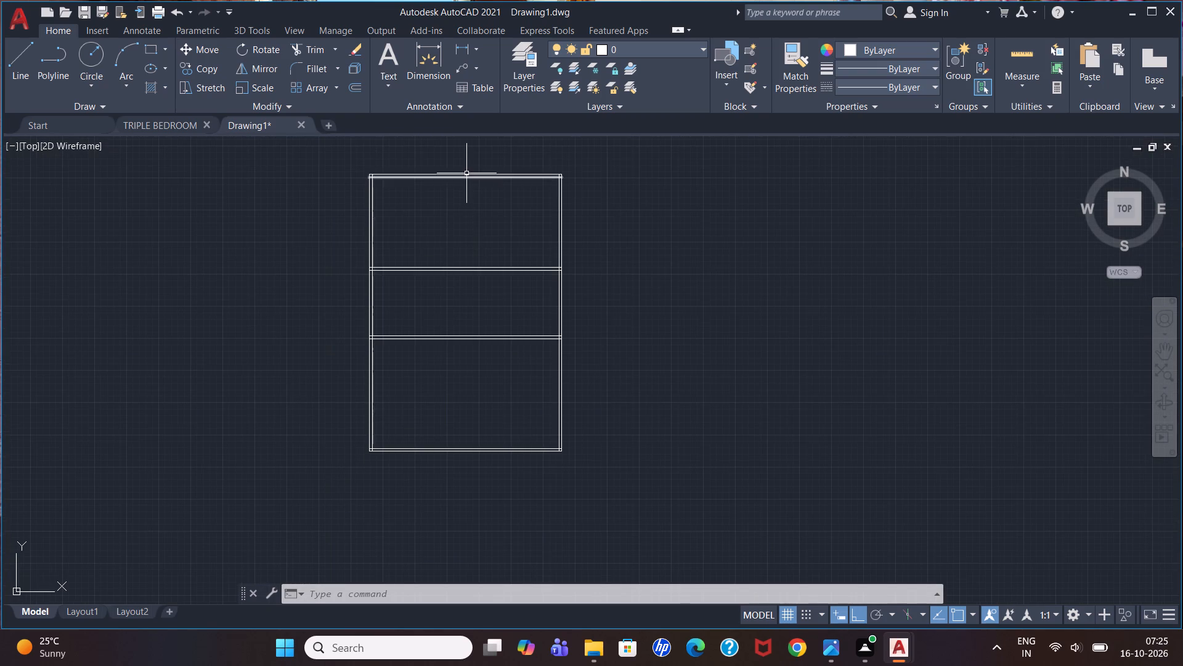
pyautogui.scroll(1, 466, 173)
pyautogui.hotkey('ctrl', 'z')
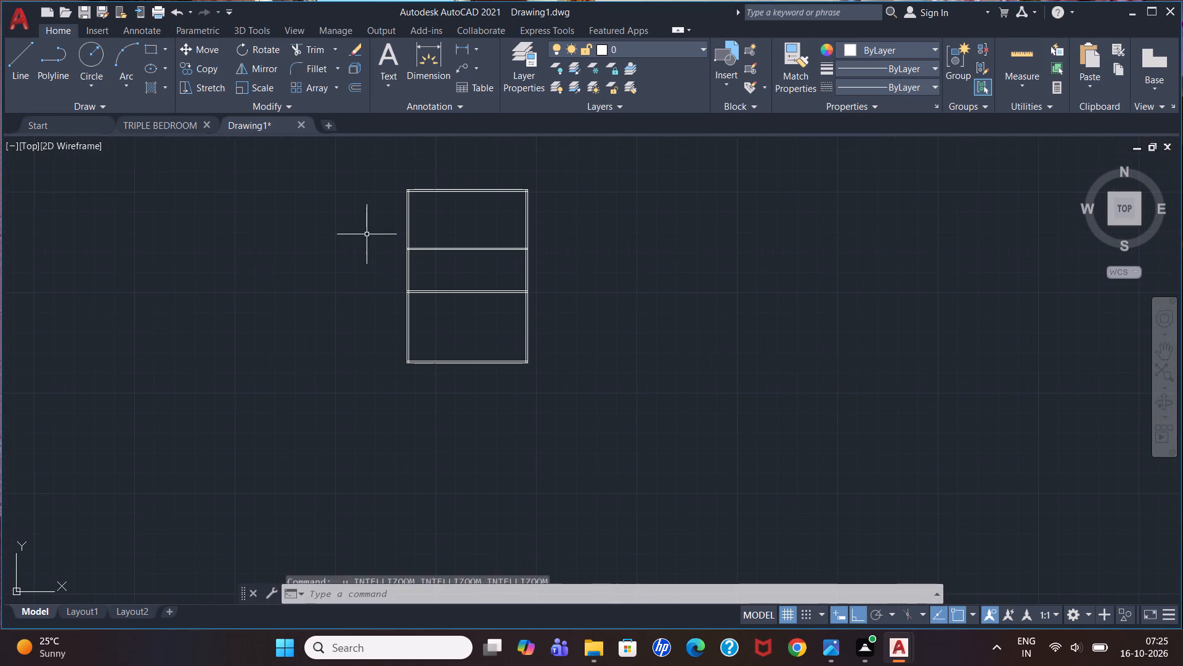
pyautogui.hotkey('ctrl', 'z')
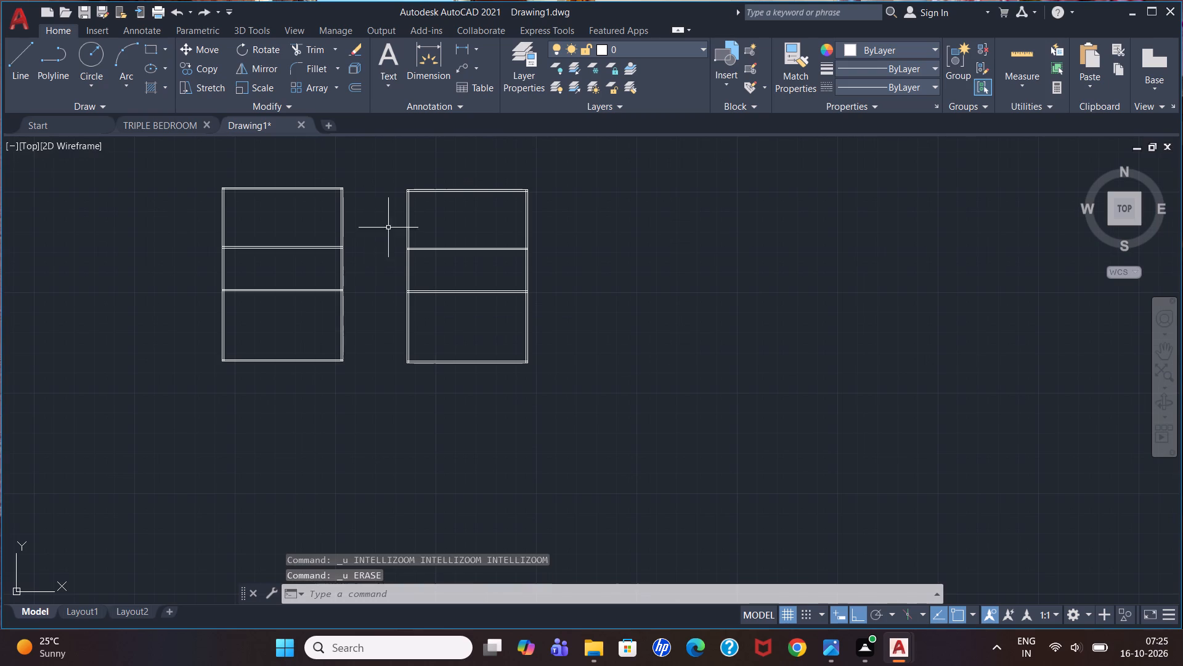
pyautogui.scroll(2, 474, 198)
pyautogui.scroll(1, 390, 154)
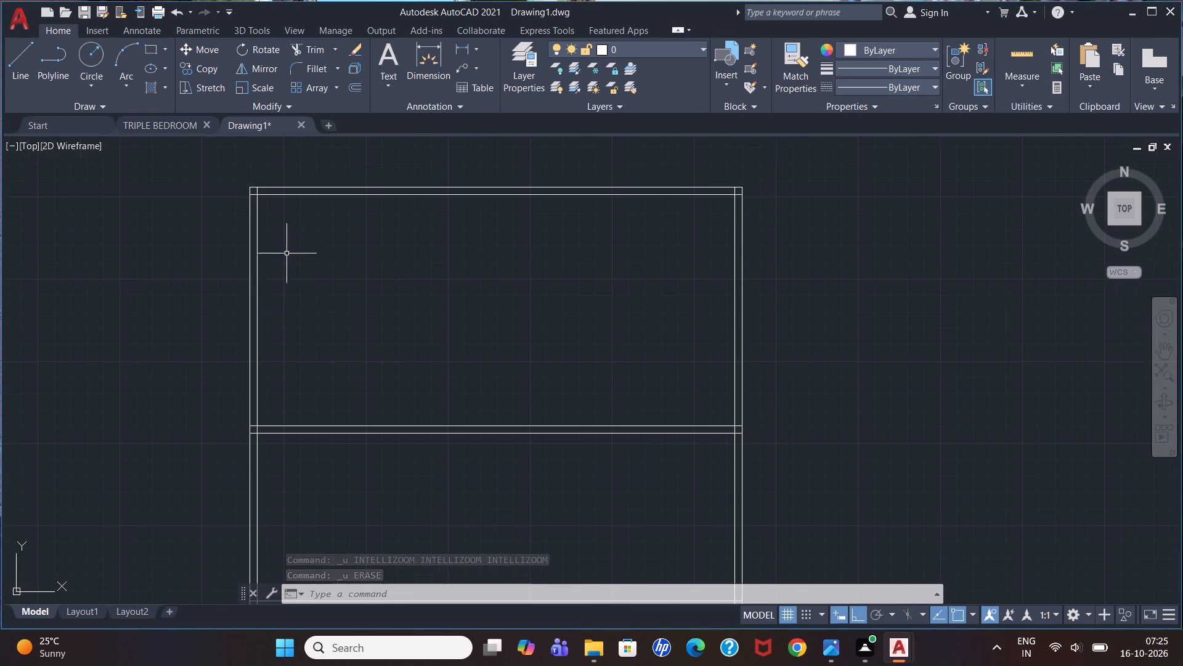
# Draw a line over the left wall's inner line in the new plan's bottom room, from the lower partition to the bottom wall's inner line.
pyautogui.scroll(-2, 287, 253)
pyautogui.scroll(2, 285, 494)
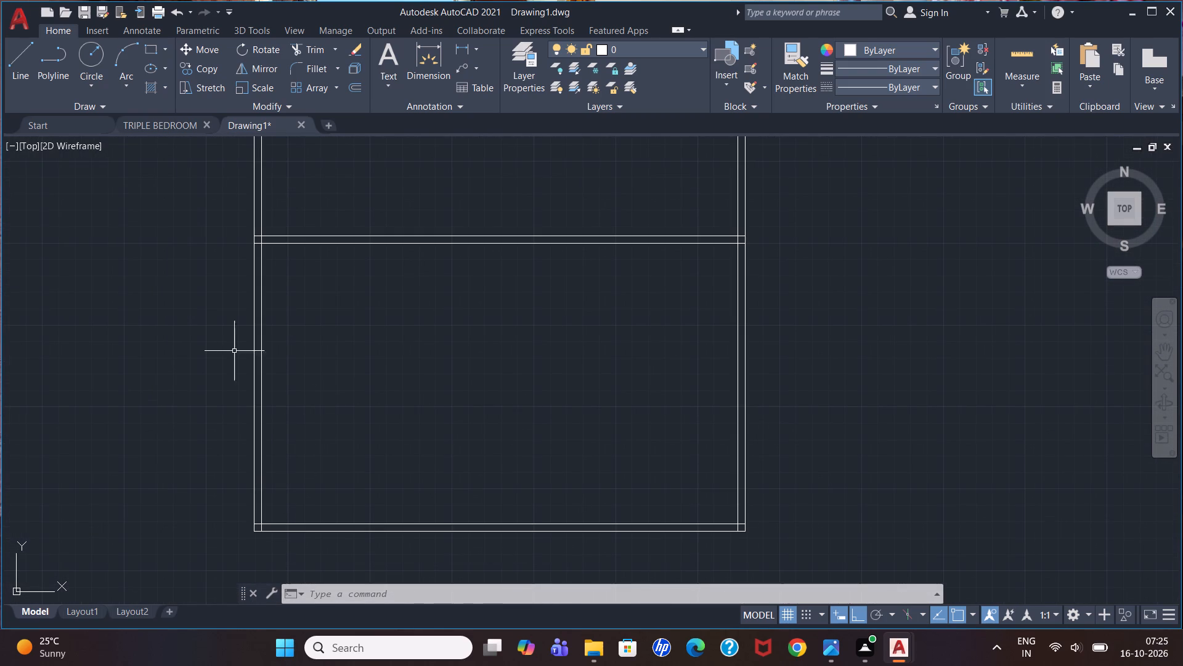
pyautogui.press('l')
pyautogui.press('Return')
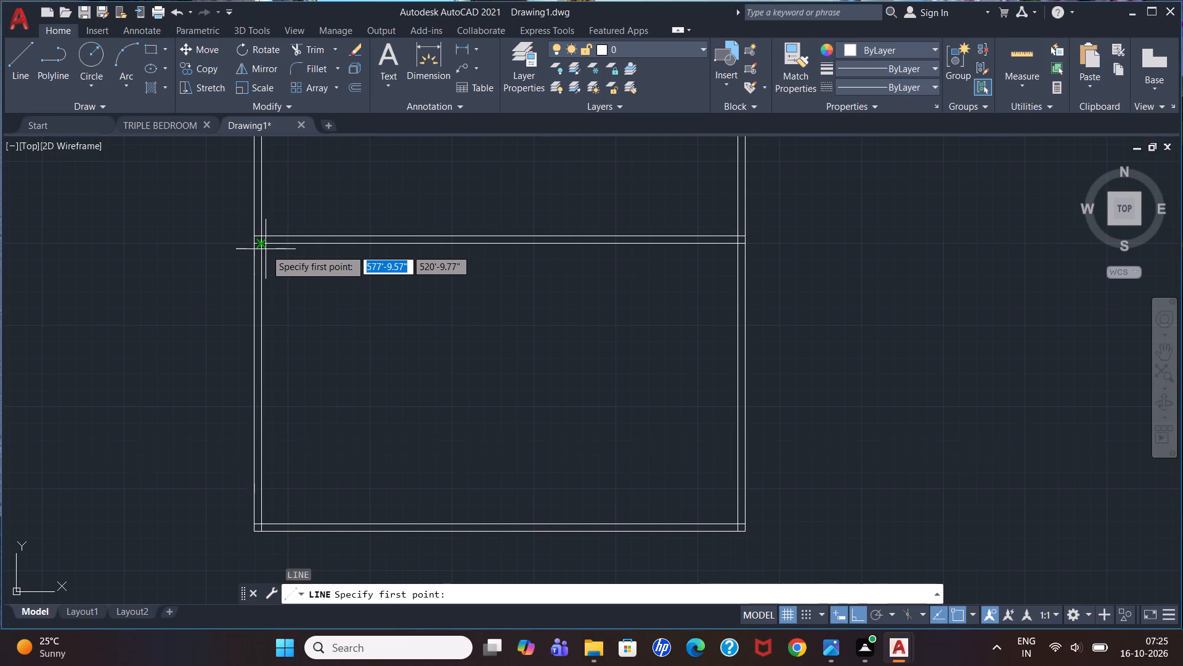
pyautogui.click(264, 245)
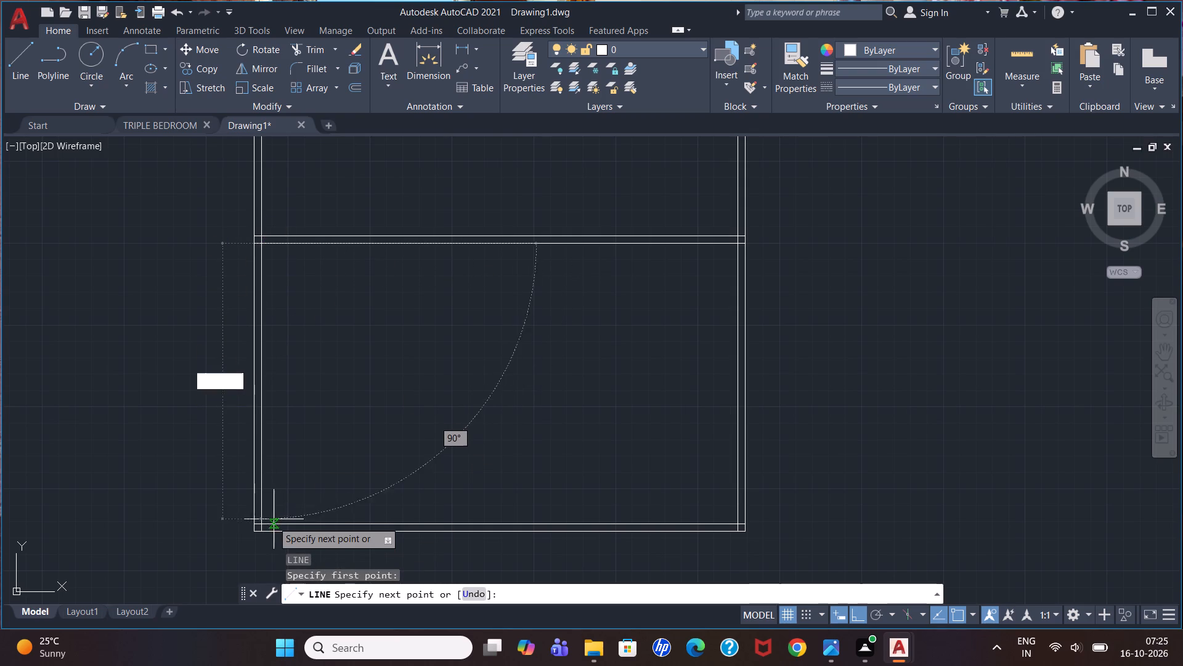
pyautogui.click(262, 524)
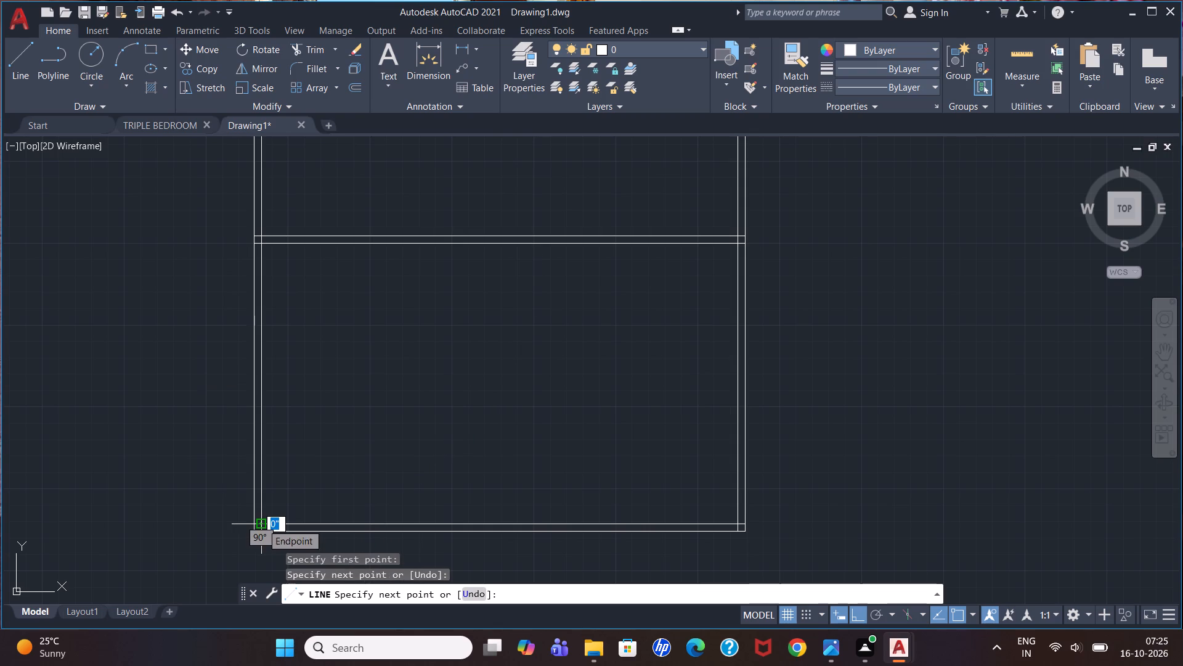
pyautogui.press('Escape')
# Offset the bottom room's new left-hand line 11'5" to the right to start a vertical partition.
pyautogui.press('o')
pyautogui.press('Return')
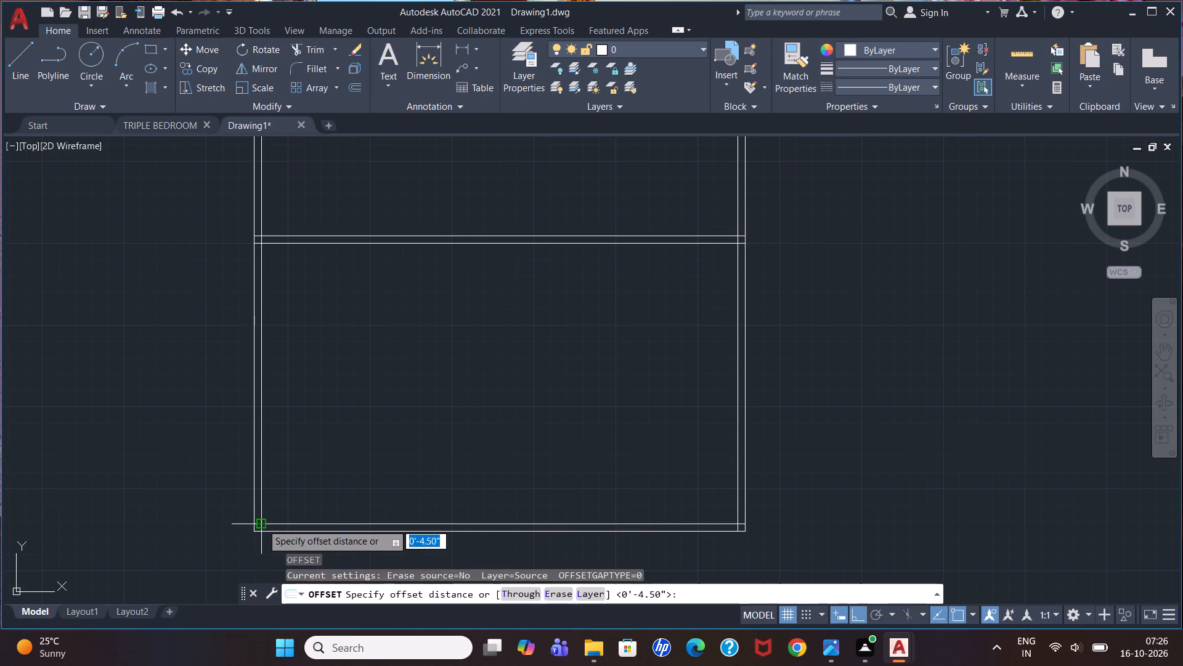
pyautogui.write('11')
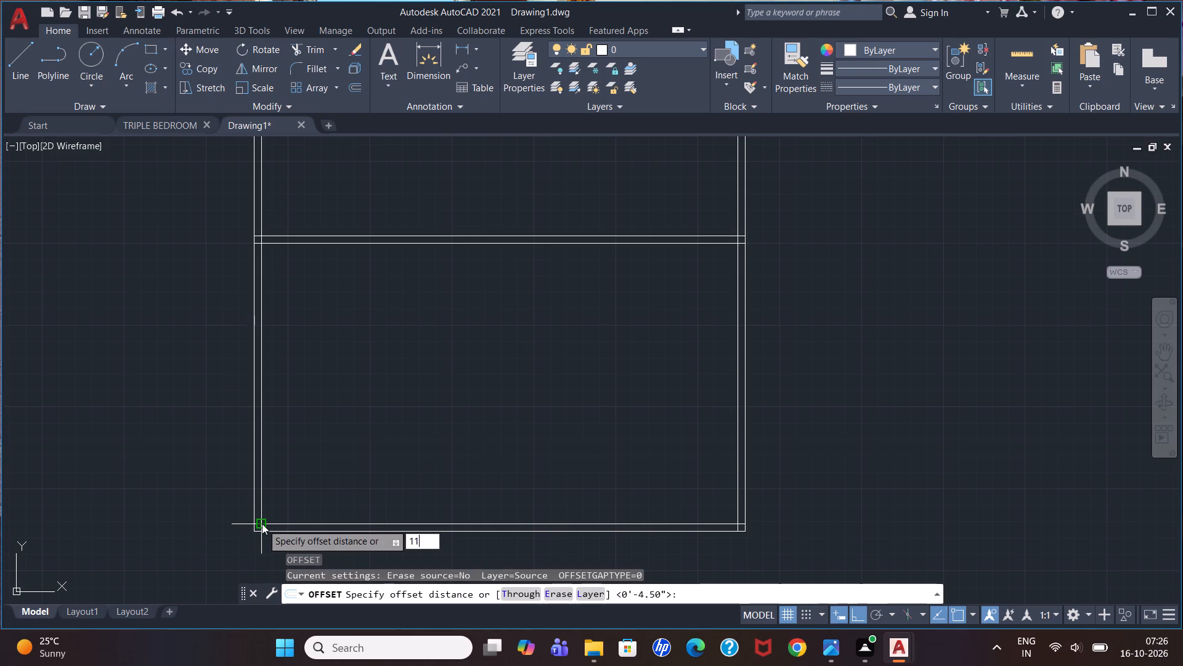
pyautogui.press("'")
pyautogui.press('5')
pyautogui.hotkey('shift', '"')
pyautogui.press('Return')
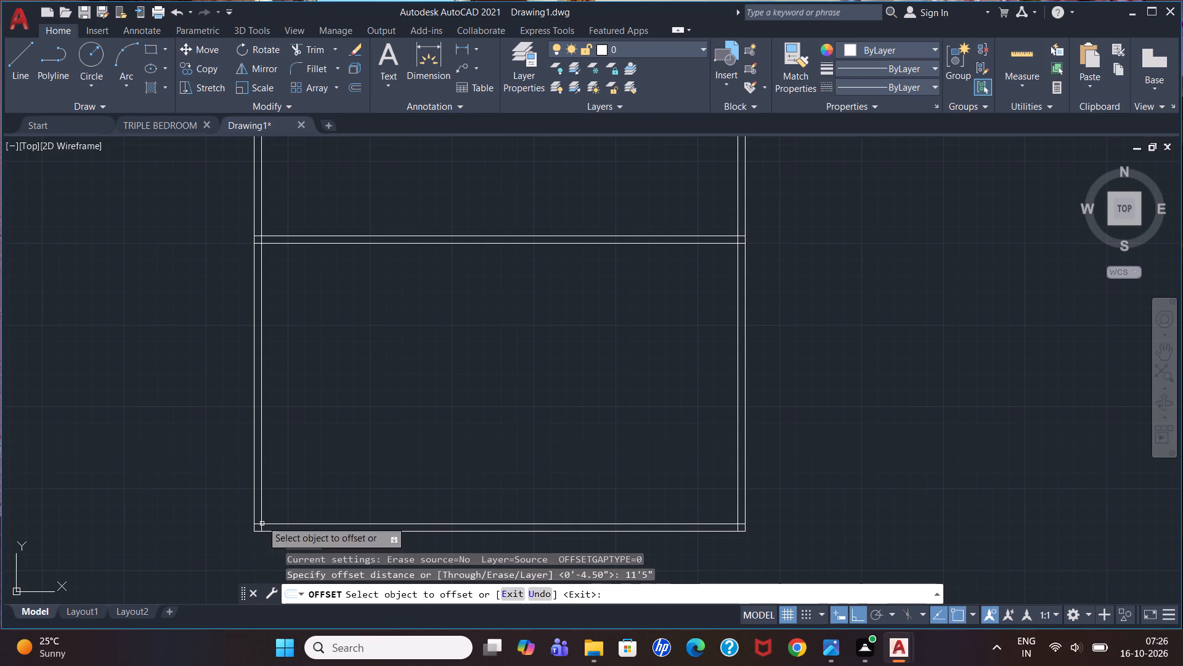
pyautogui.click(262, 466)
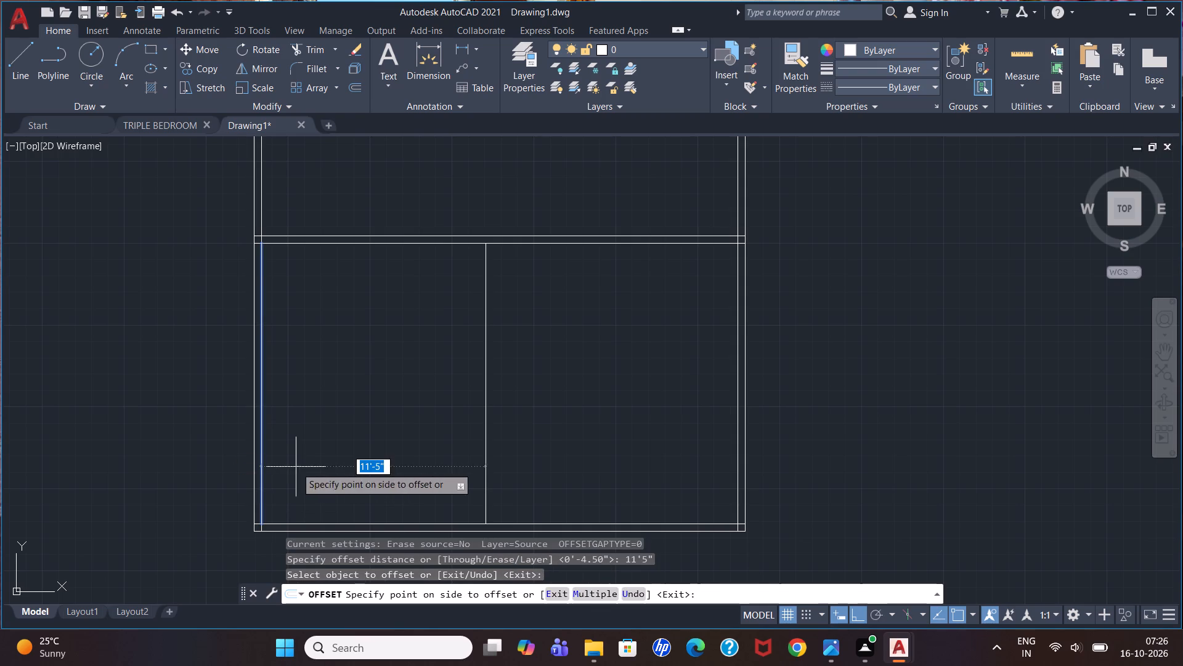
pyautogui.click(383, 459)
pyautogui.press('Escape')
# Offset the bottom room's vertical partition line 4.5" to the right to give the partition its thickness.
pyautogui.press('o')
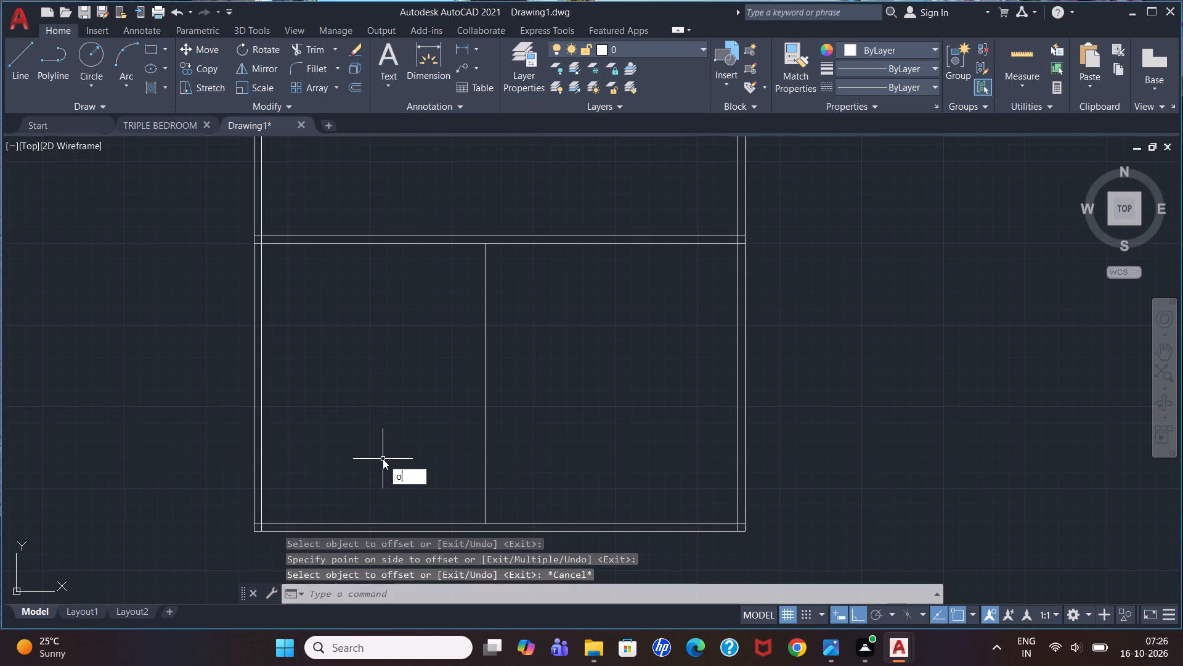
pyautogui.press('Return')
pyautogui.write('4.5')
pyautogui.hotkey('shift', '"')
pyautogui.press('Return')
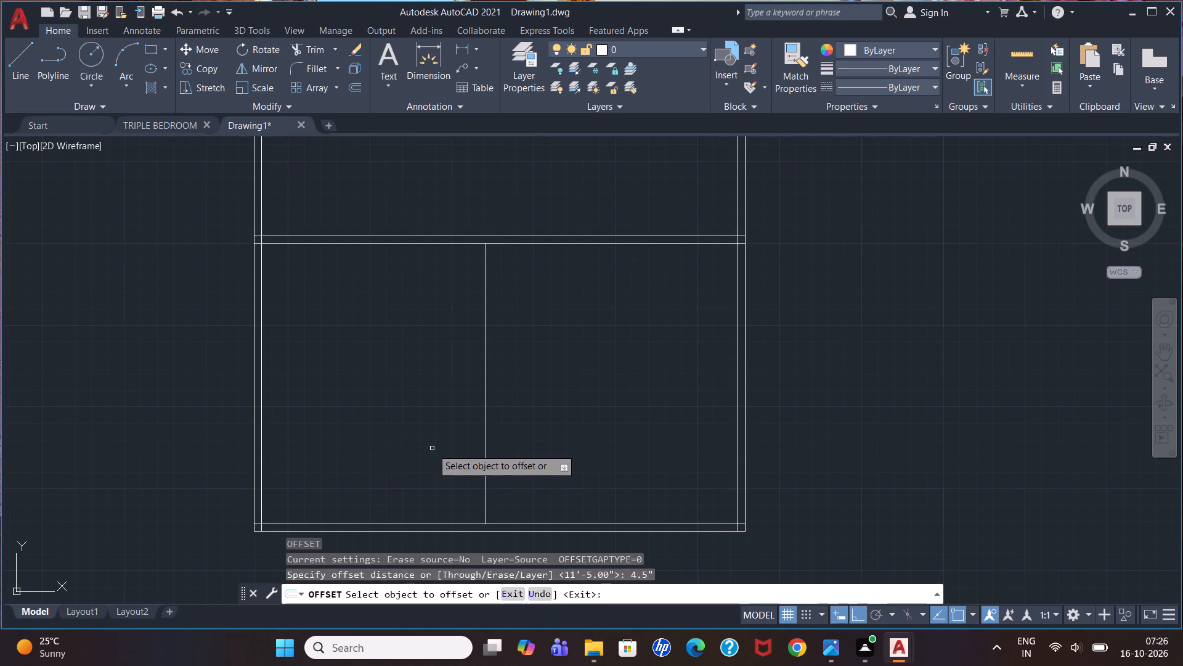
pyautogui.click(486, 437)
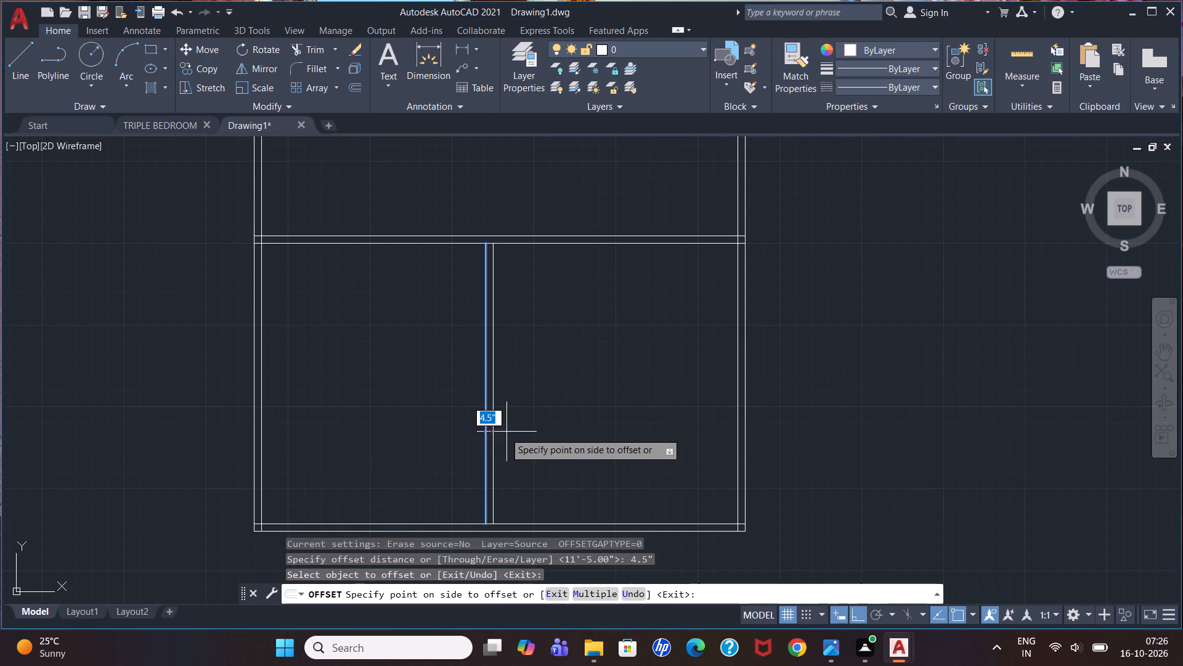
pyautogui.click(514, 431)
pyautogui.press('Escape')
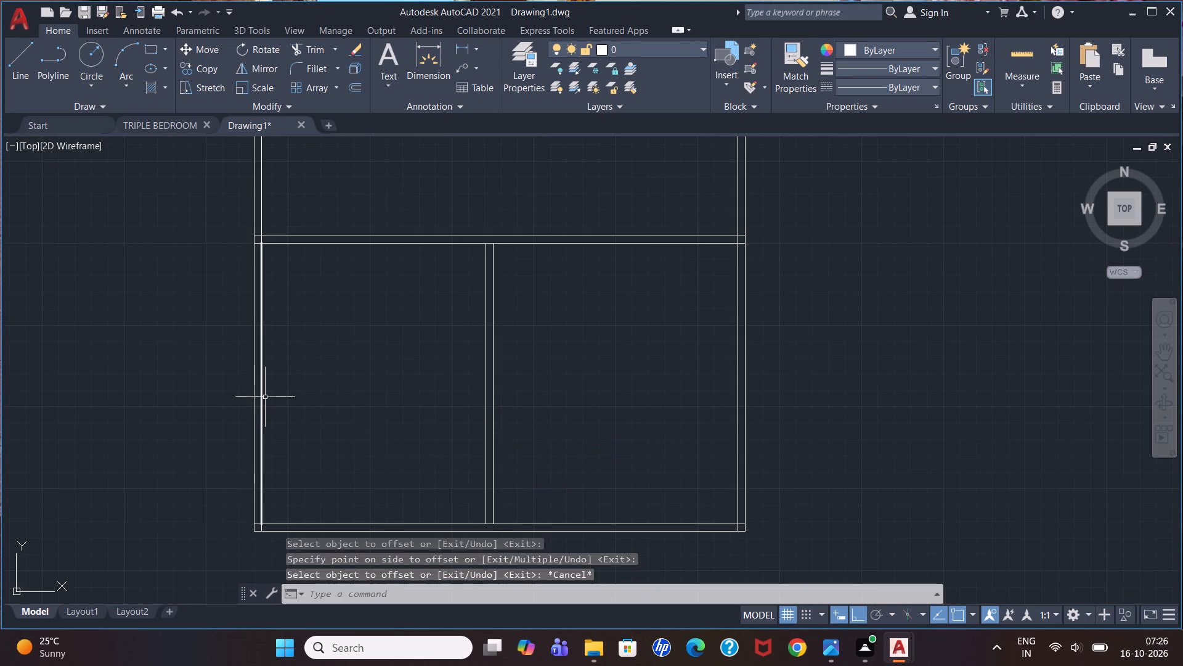
# Delete the helper line lying over the left wall's inner line in the bottom room.
pyautogui.click(262, 395)
pyautogui.press('Delete')
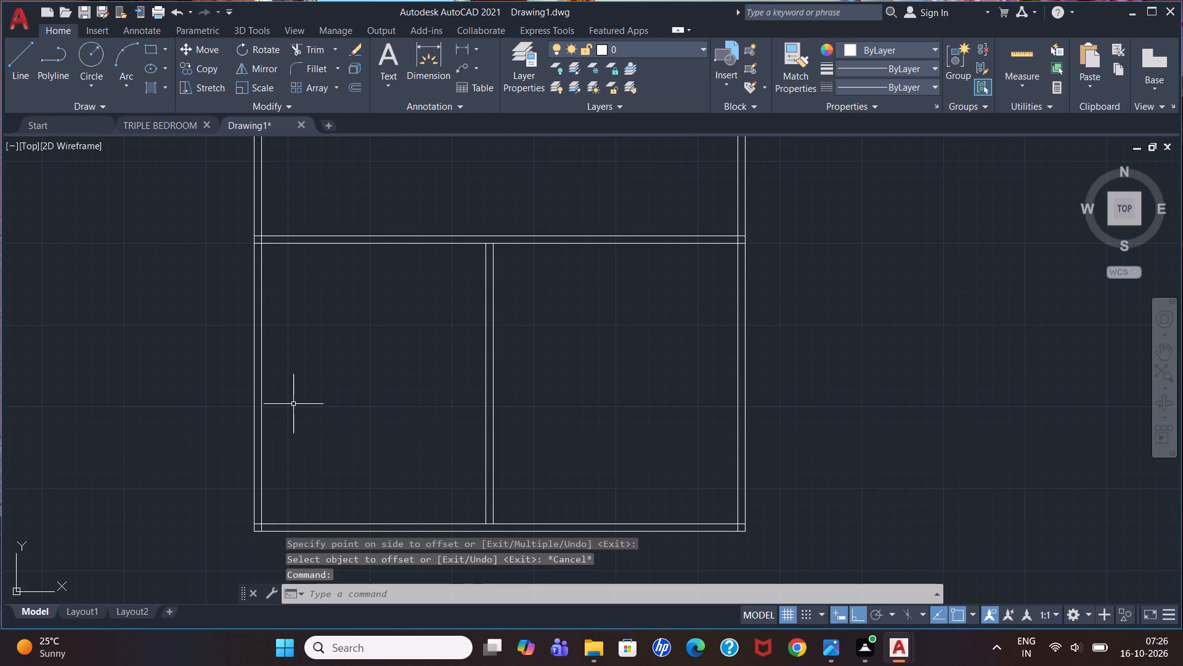
# Draw a line over the left wall's inner line in the new plan's middle room, between the two horizontal partitions.
pyautogui.scroll(-2, 293, 404)
pyautogui.scroll(1, 313, 296)
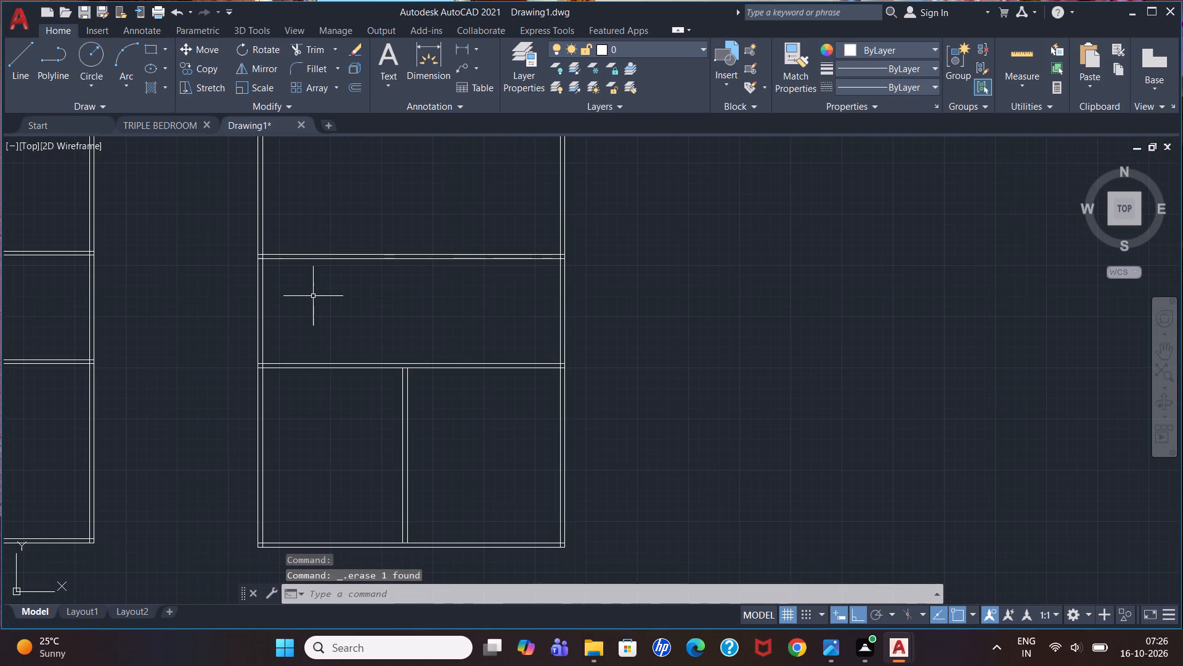
pyautogui.press('l')
pyautogui.press('Return')
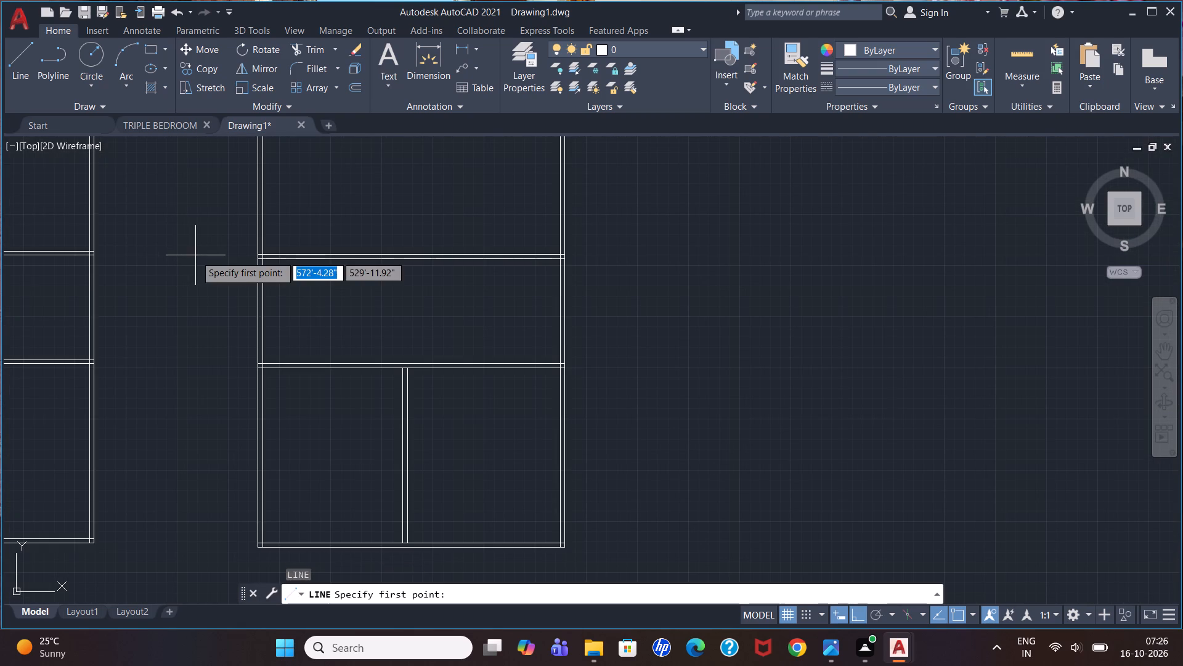
pyautogui.scroll(2, 256, 274)
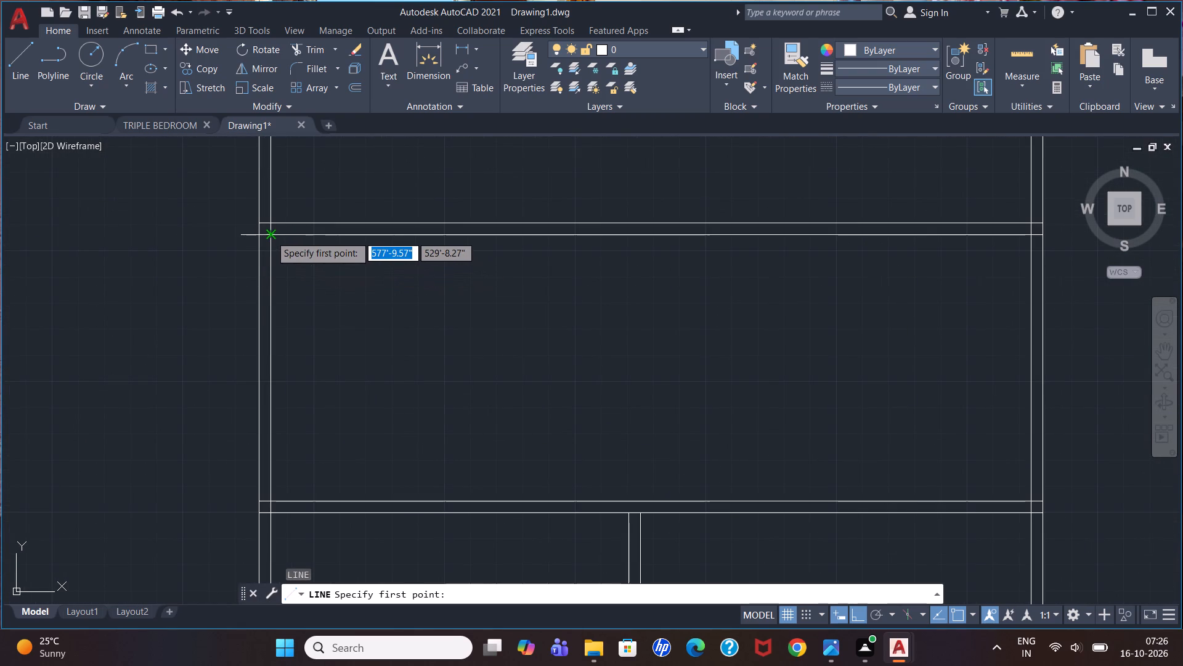
pyautogui.click(270, 236)
pyautogui.click(272, 504)
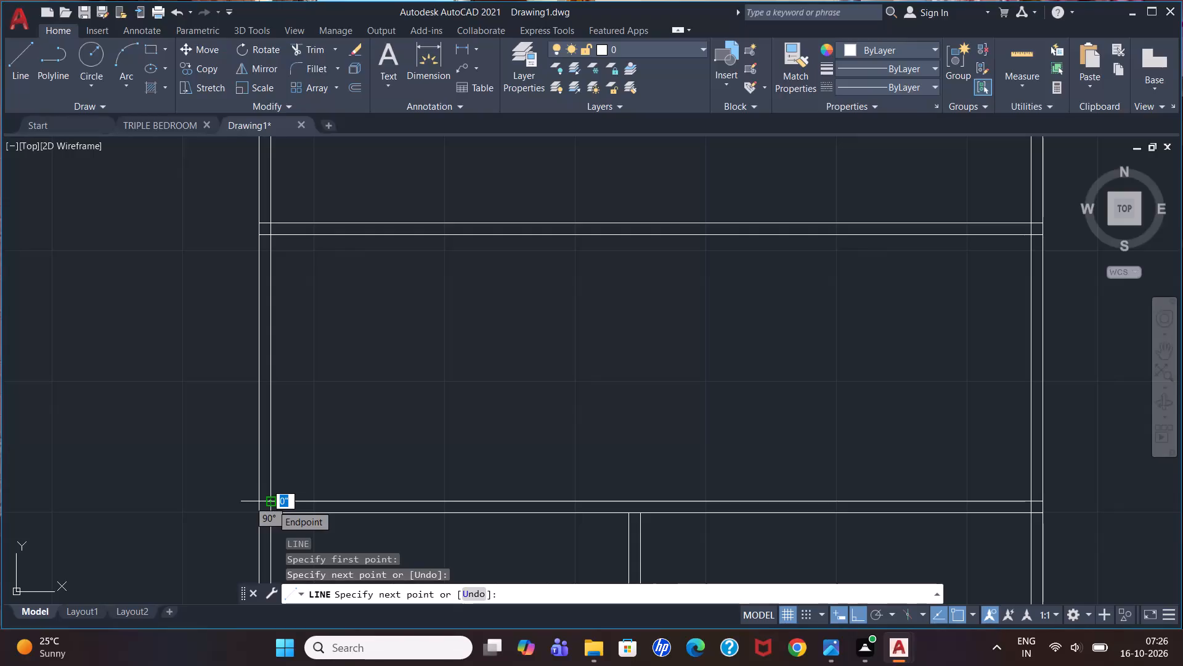
pyautogui.press('Escape')
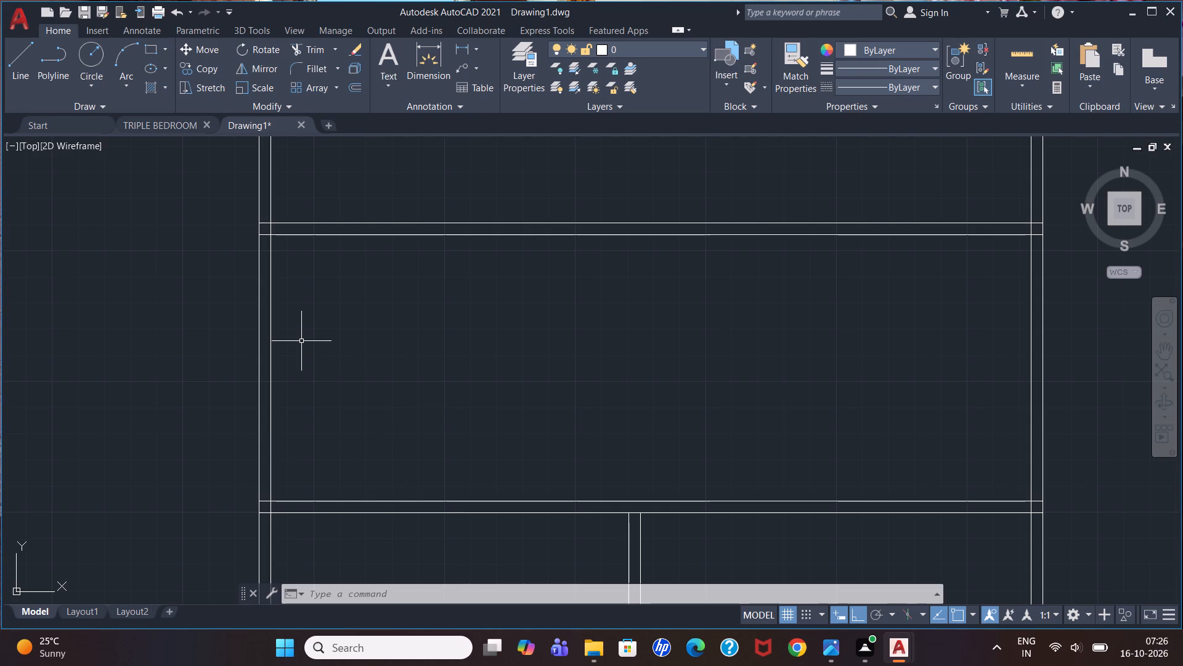
# Offset the middle room's new left-hand line 7' to the right to start a vertical partition.
pyautogui.press('o')
pyautogui.press('Return')
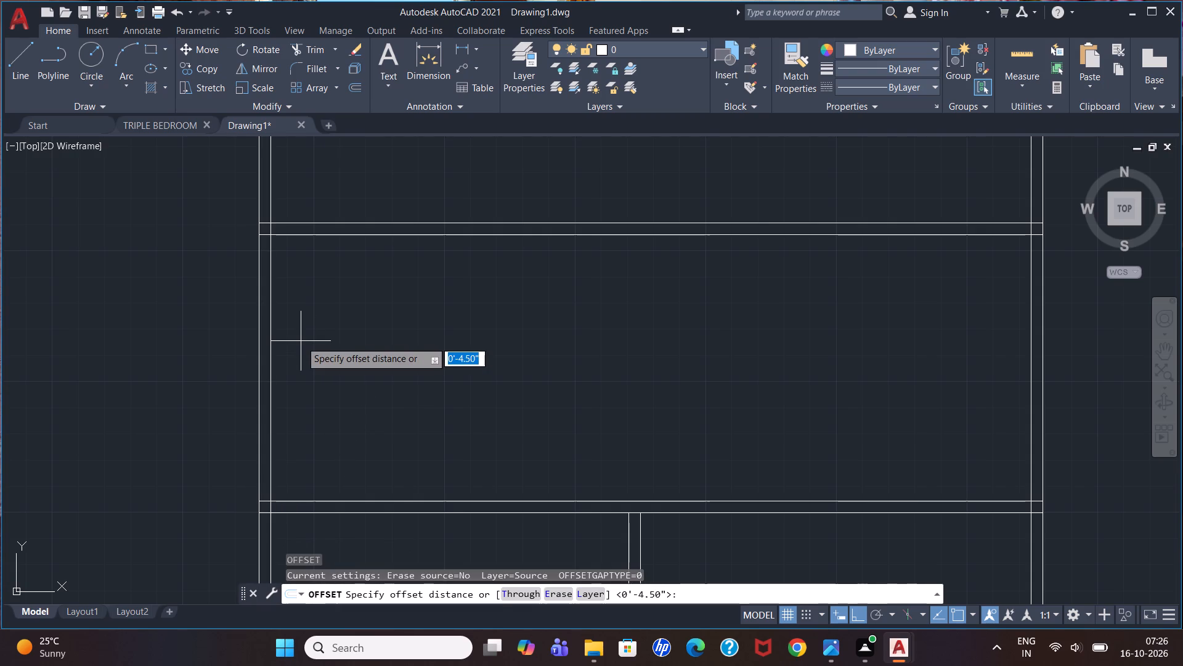
pyautogui.write("7'")
pyautogui.press('Return')
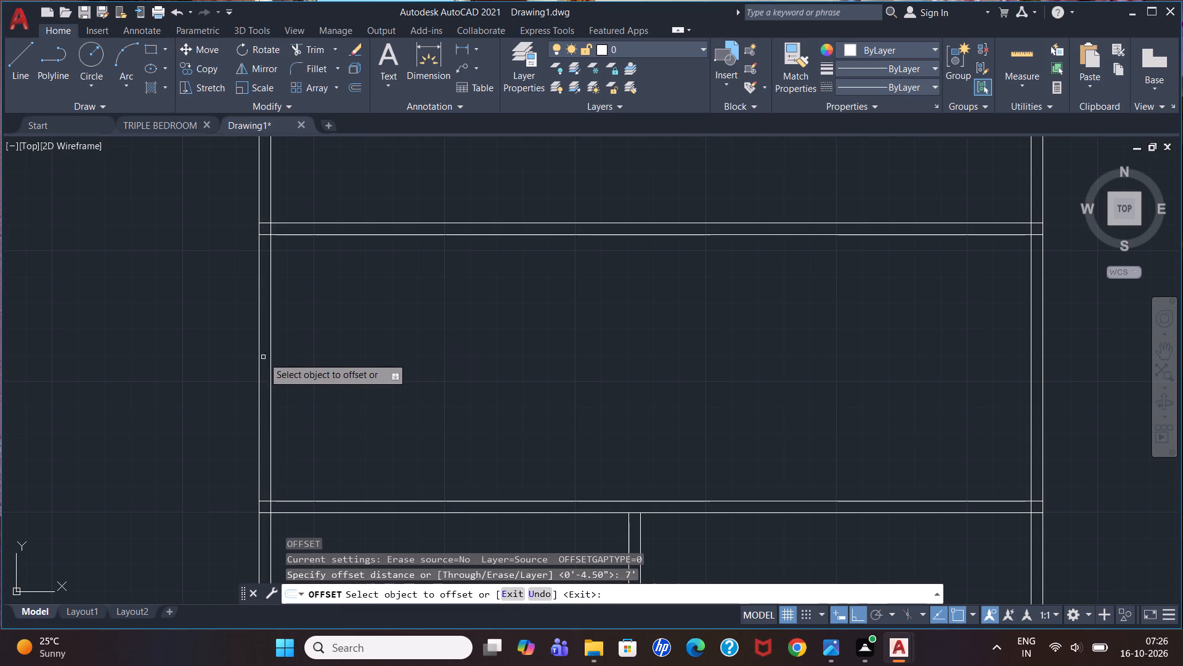
pyautogui.click(273, 356)
pyautogui.click(270, 355)
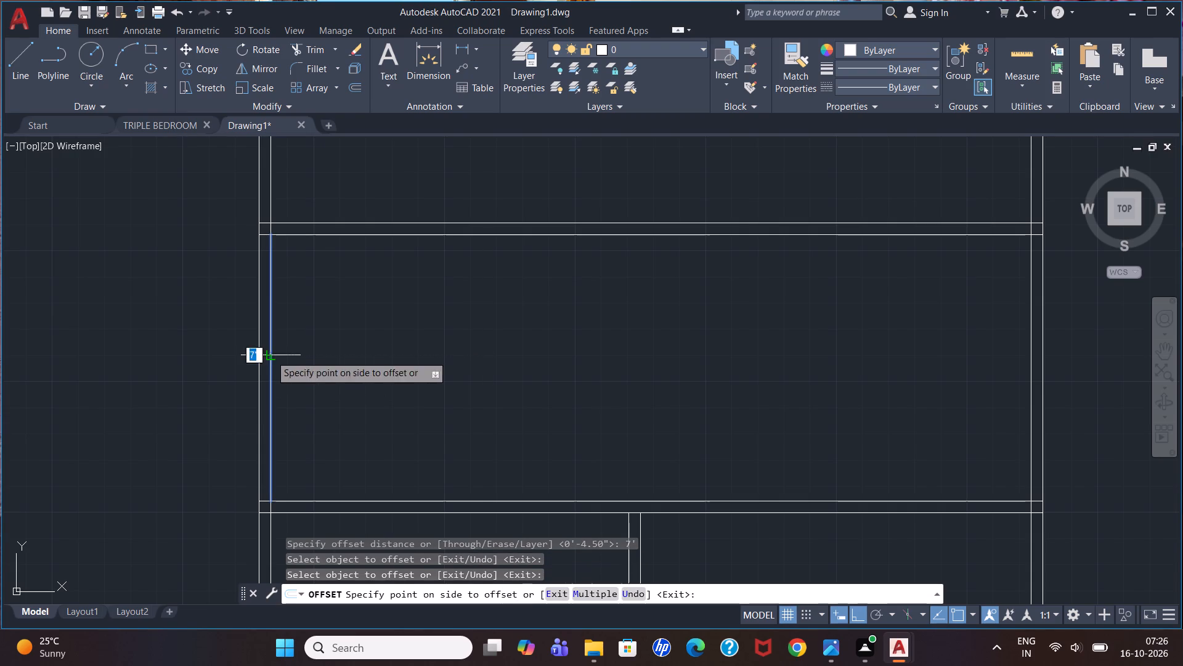
pyautogui.click(421, 366)
pyautogui.press('Escape')
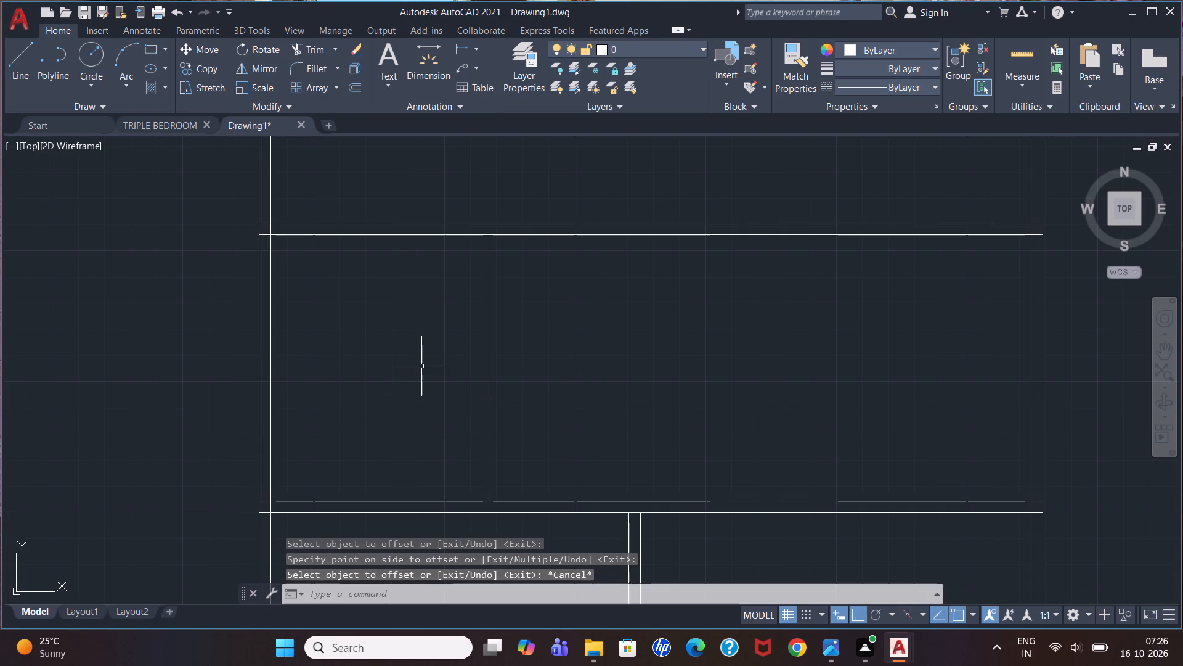
# Offset the middle room's vertical partition line 4.5" to the right to give the partition its thickness.
pyautogui.press('o')
pyautogui.press('Return')
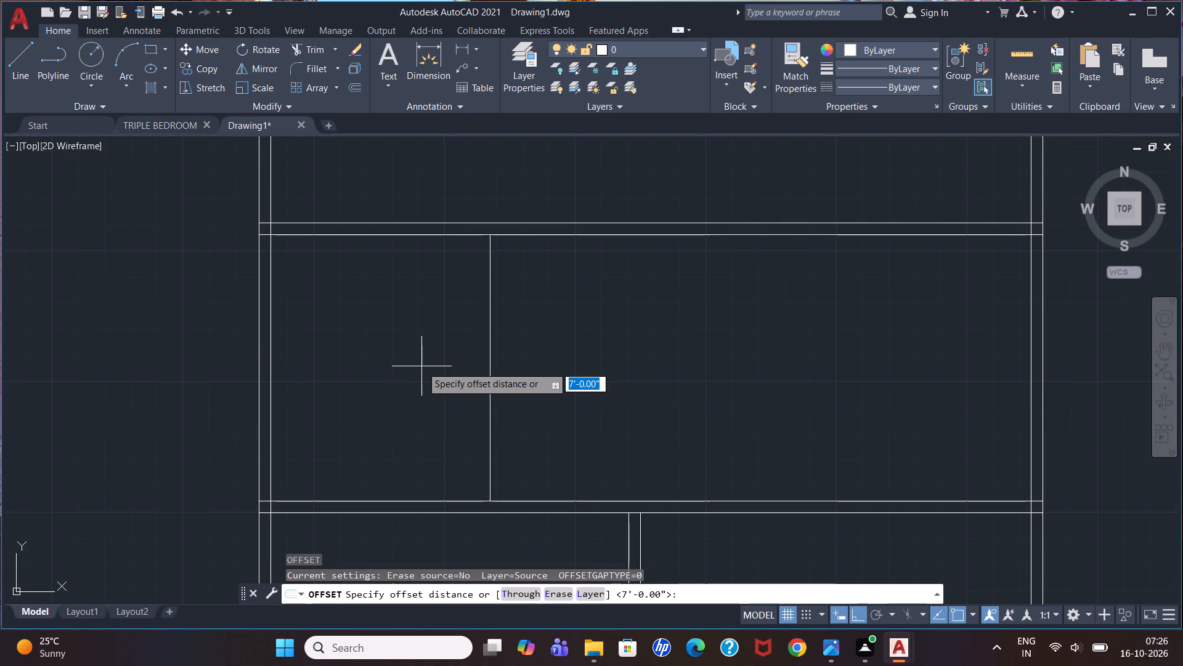
pyautogui.write('4.5"')
pyautogui.press('Return')
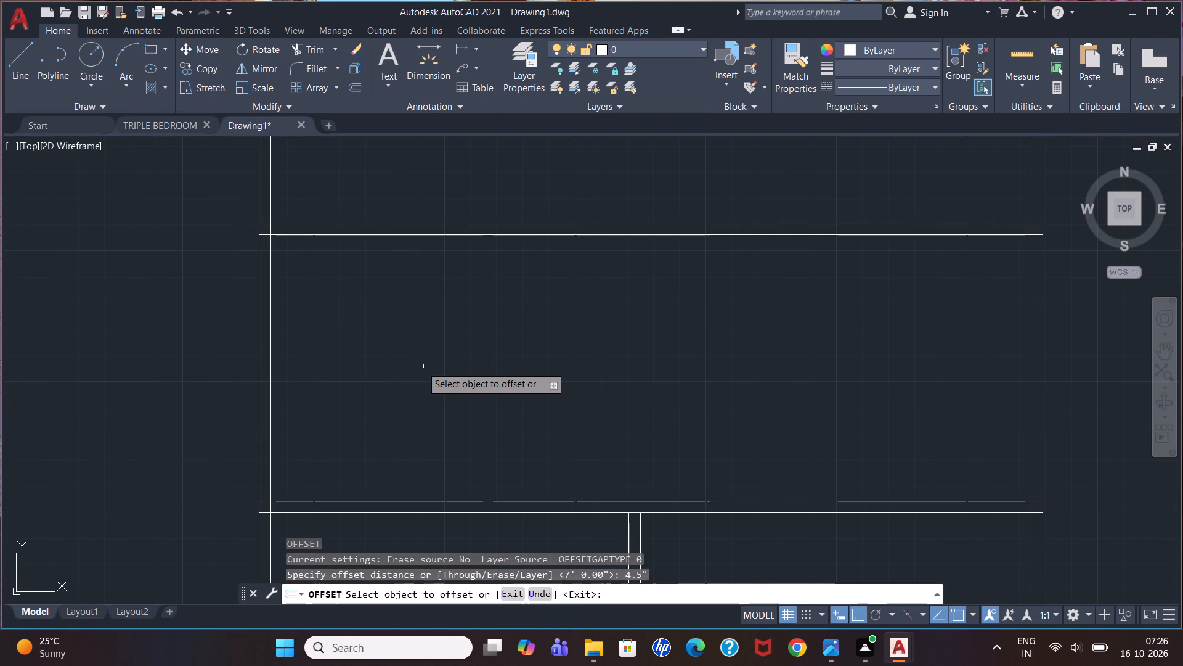
pyautogui.click(490, 351)
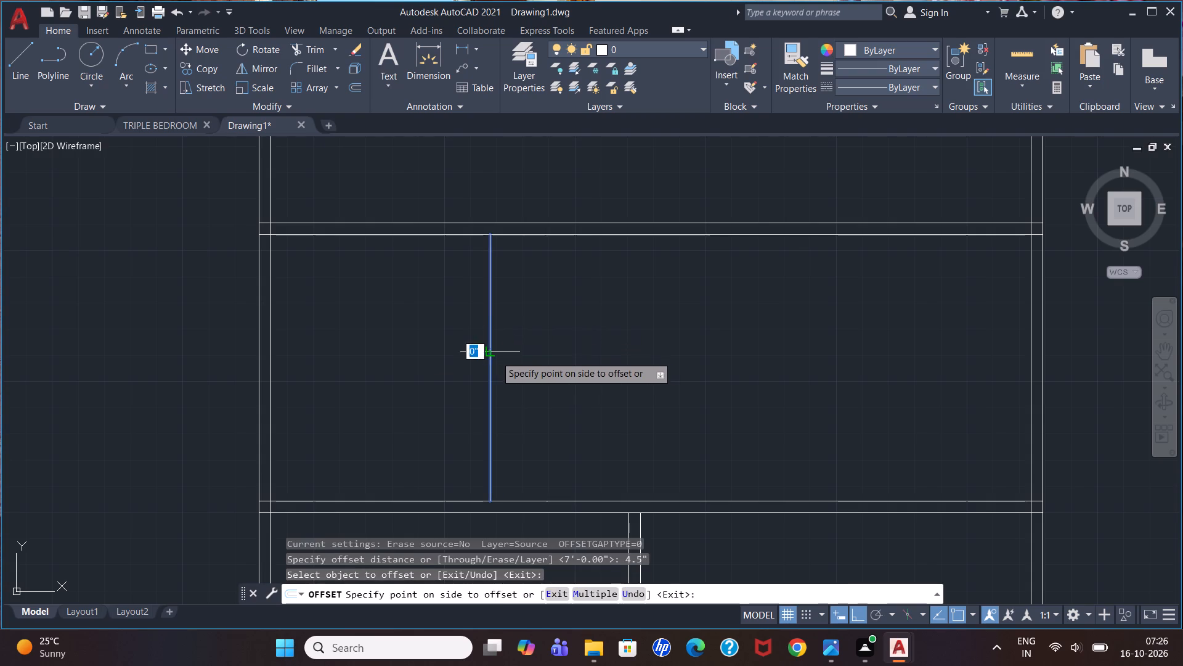
pyautogui.click(515, 358)
pyautogui.press('Escape')
pyautogui.press('Escape')
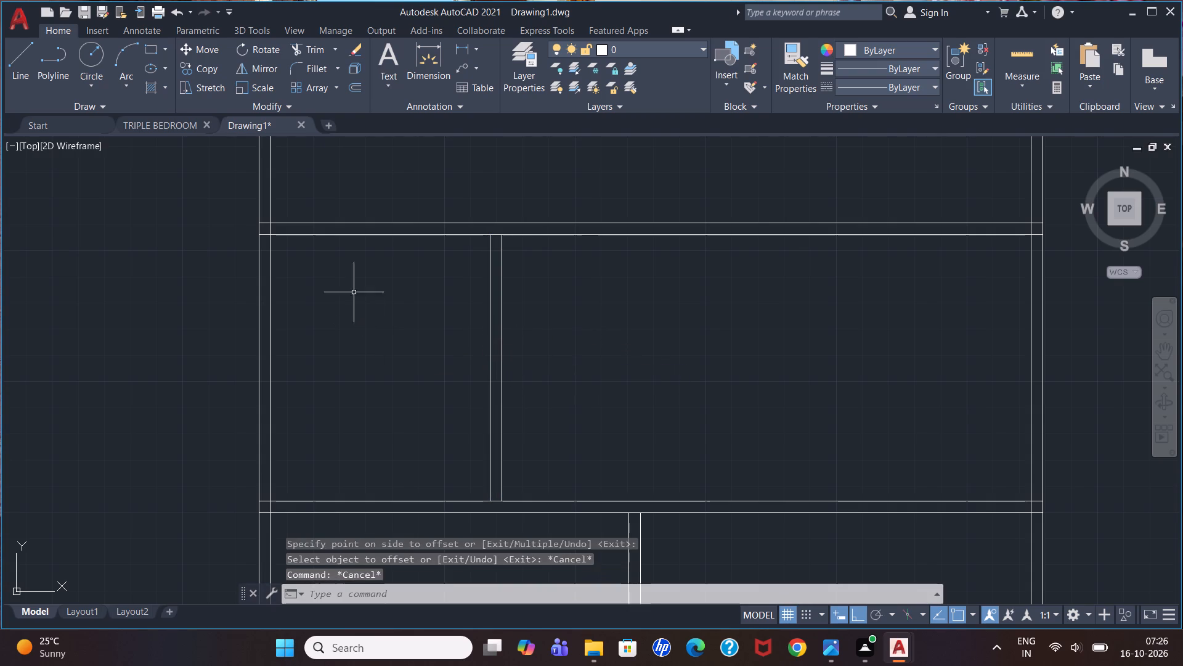
pyautogui.press('Escape')
# Measure the middle room's height between the two horizontal partitions, without placing a dimension.
pyautogui.click(465, 44)
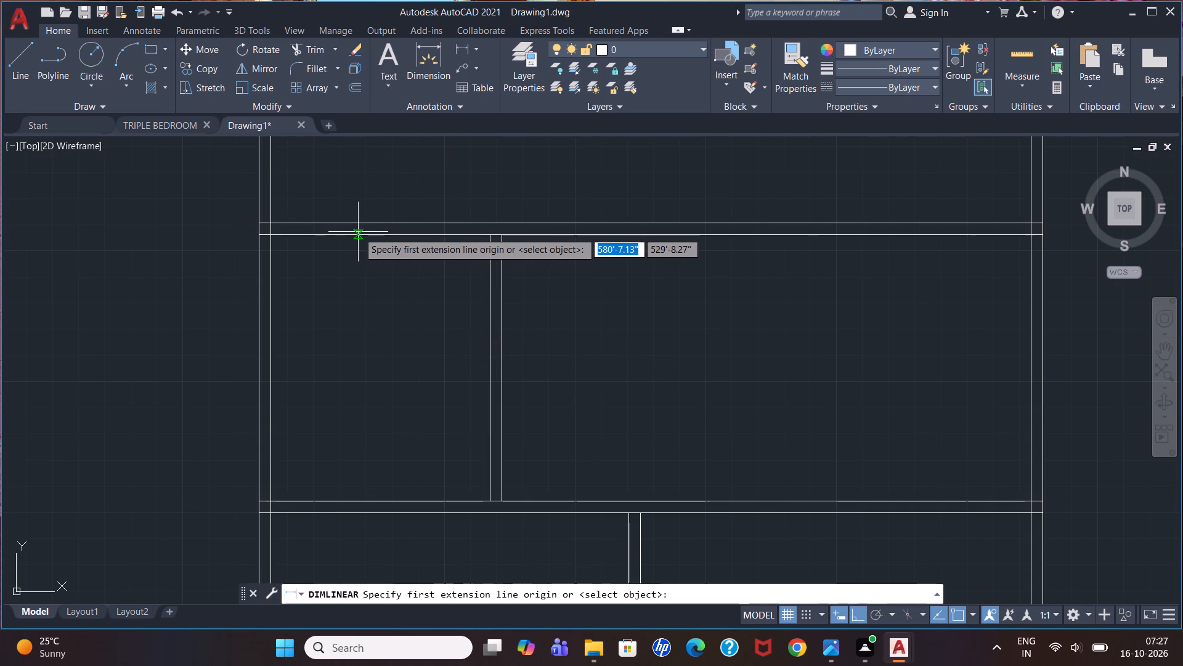
pyautogui.click(358, 232)
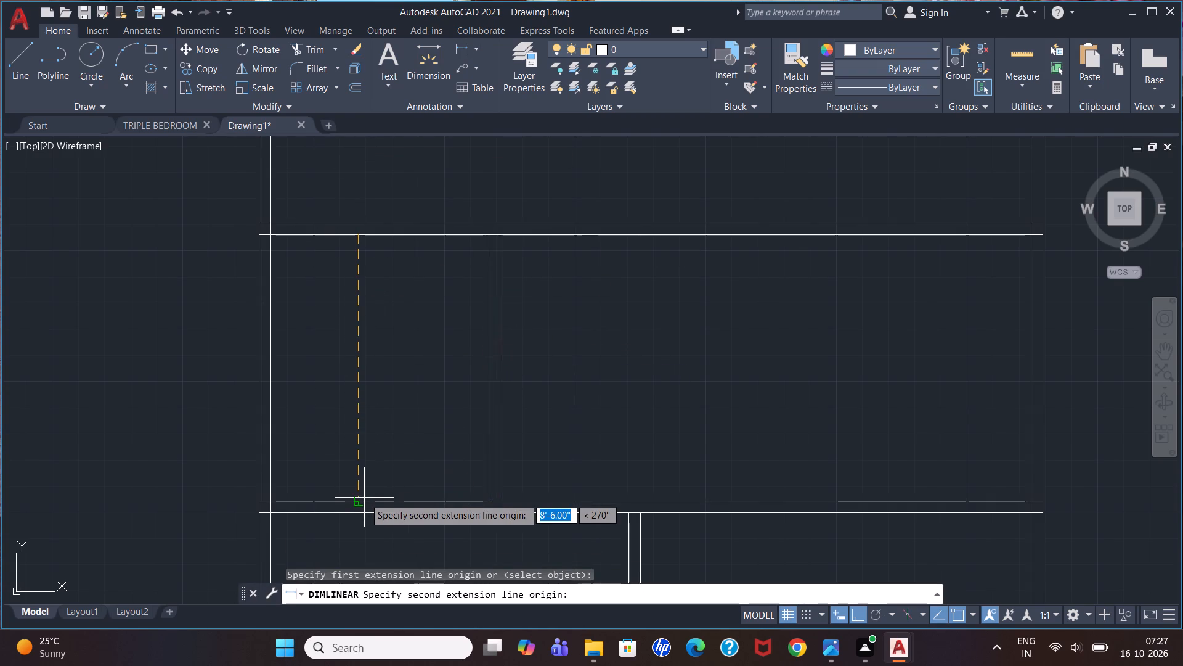
pyautogui.press('Escape')
# Measure the bottom-right room's width from the vertical partition to the right wall's inner line, without placing the dimension.
pyautogui.scroll(-2, 367, 480)
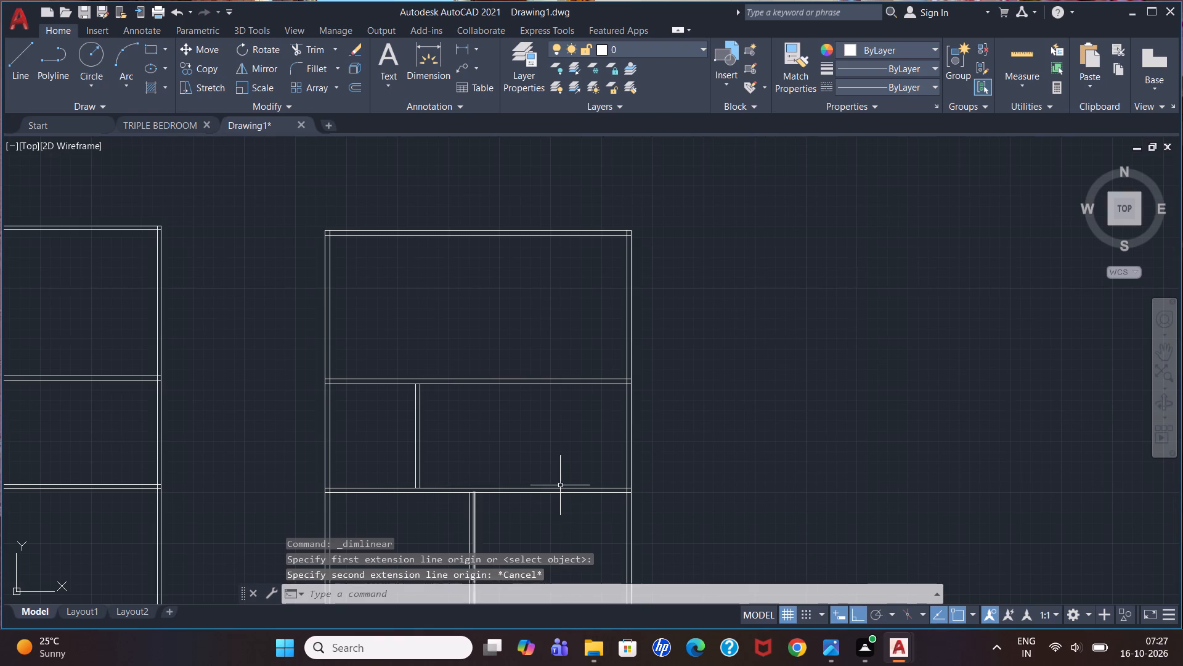
pyautogui.scroll(-2, 559, 411)
pyautogui.scroll(4, 555, 492)
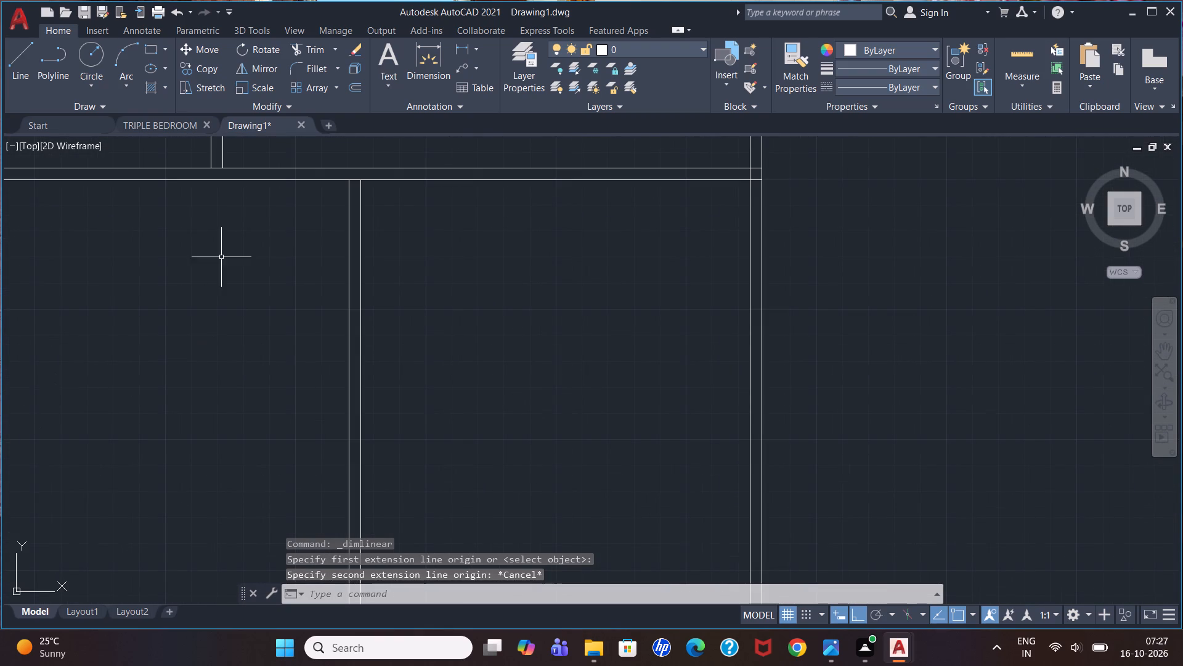
pyautogui.click(465, 51)
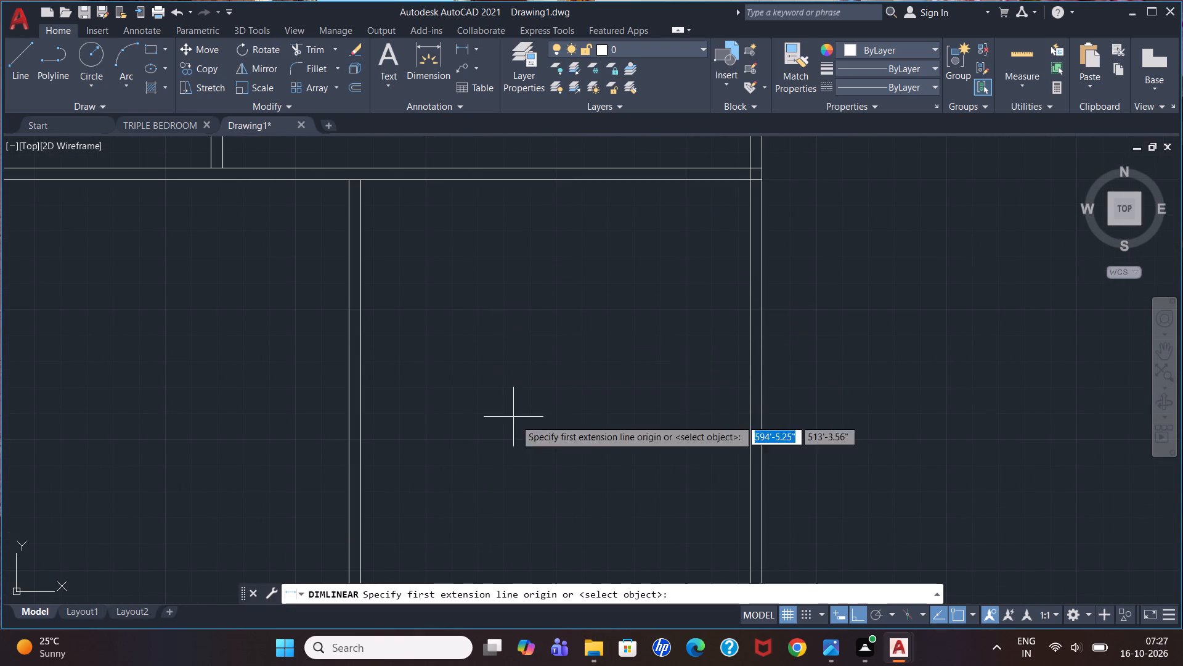
pyautogui.click(360, 422)
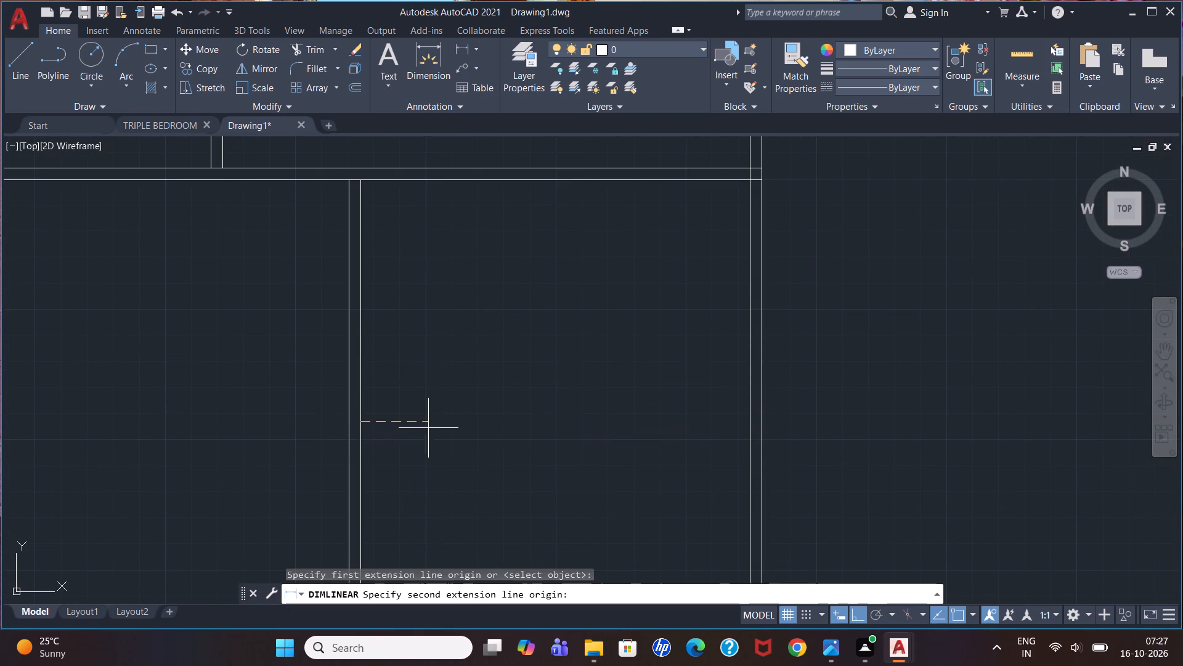
pyautogui.click(749, 424)
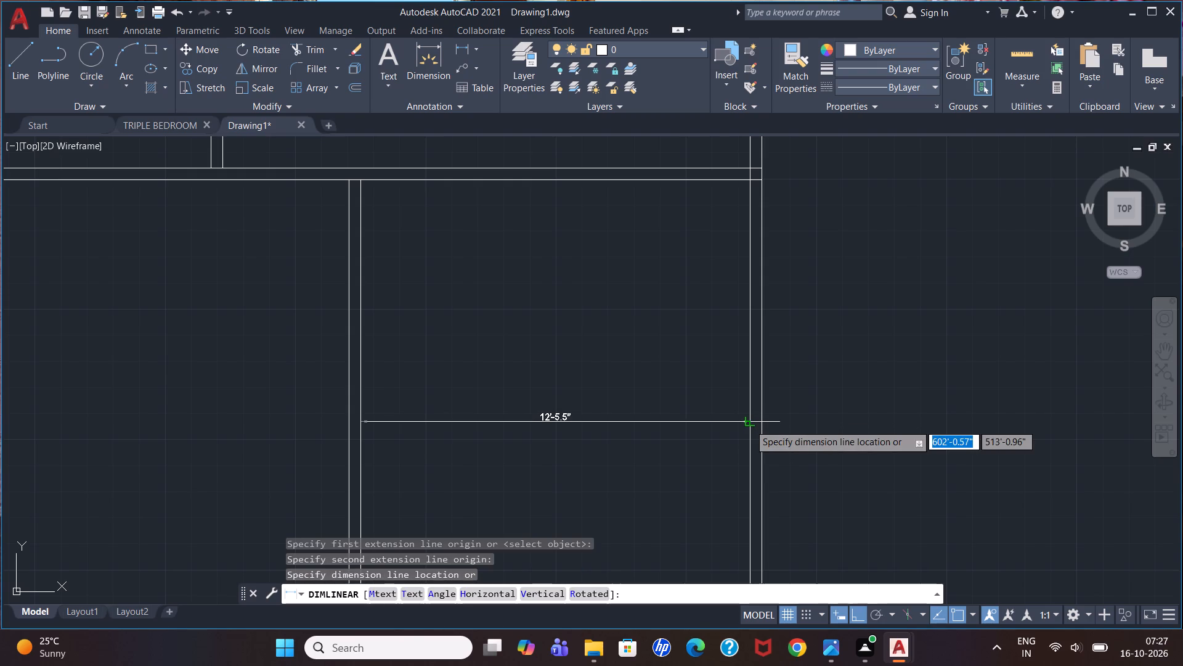
pyautogui.scroll(2, 749, 424)
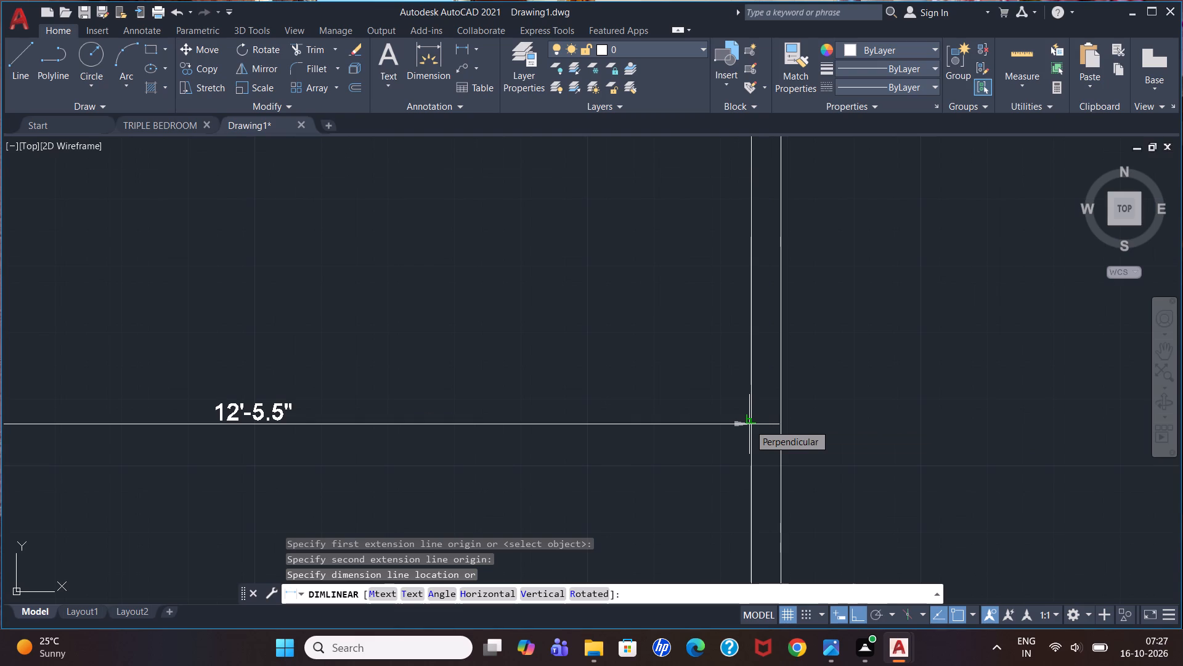
pyautogui.press('Escape')
pyautogui.press('Escape')
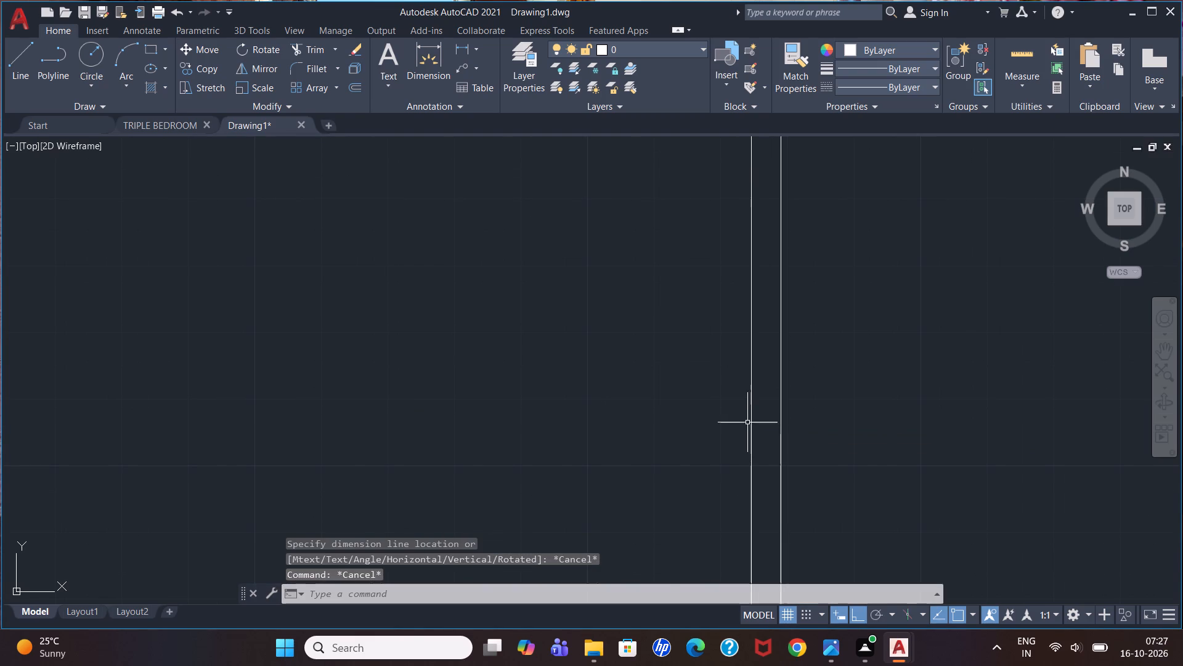
# Examine the new plan's overall partition layout beside the older plan.
pyautogui.scroll(-4, 532, 284)
pyautogui.scroll(-2, 348, 187)
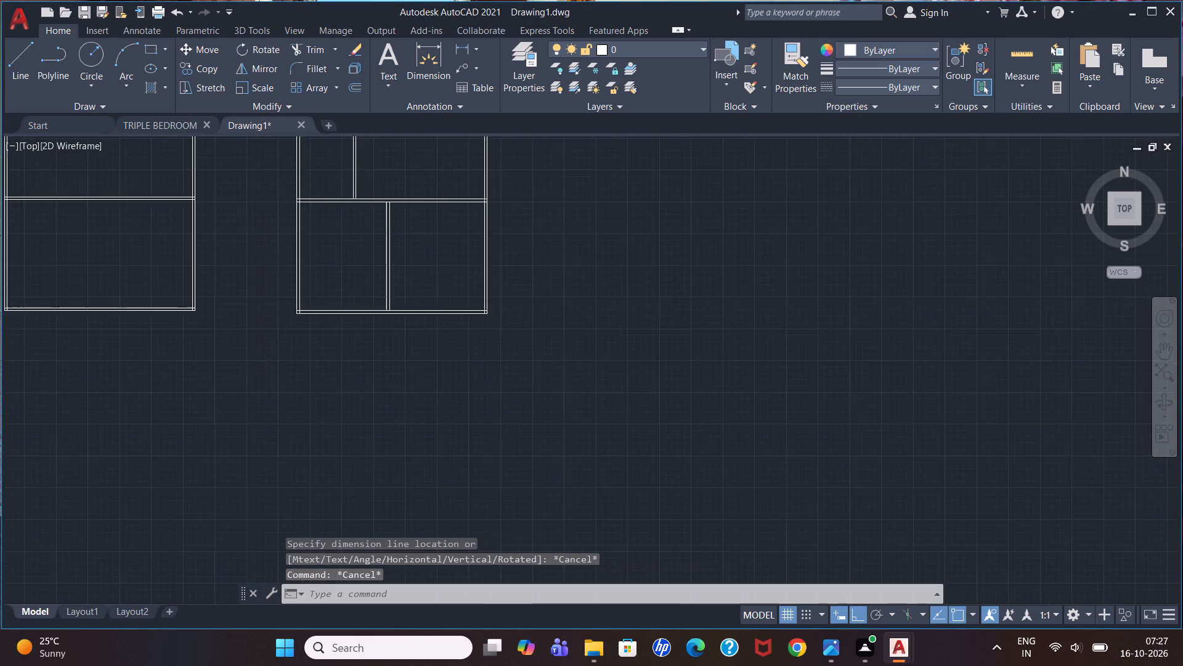
pyautogui.scroll(4, 327, 153)
pyautogui.scroll(-4, 425, 366)
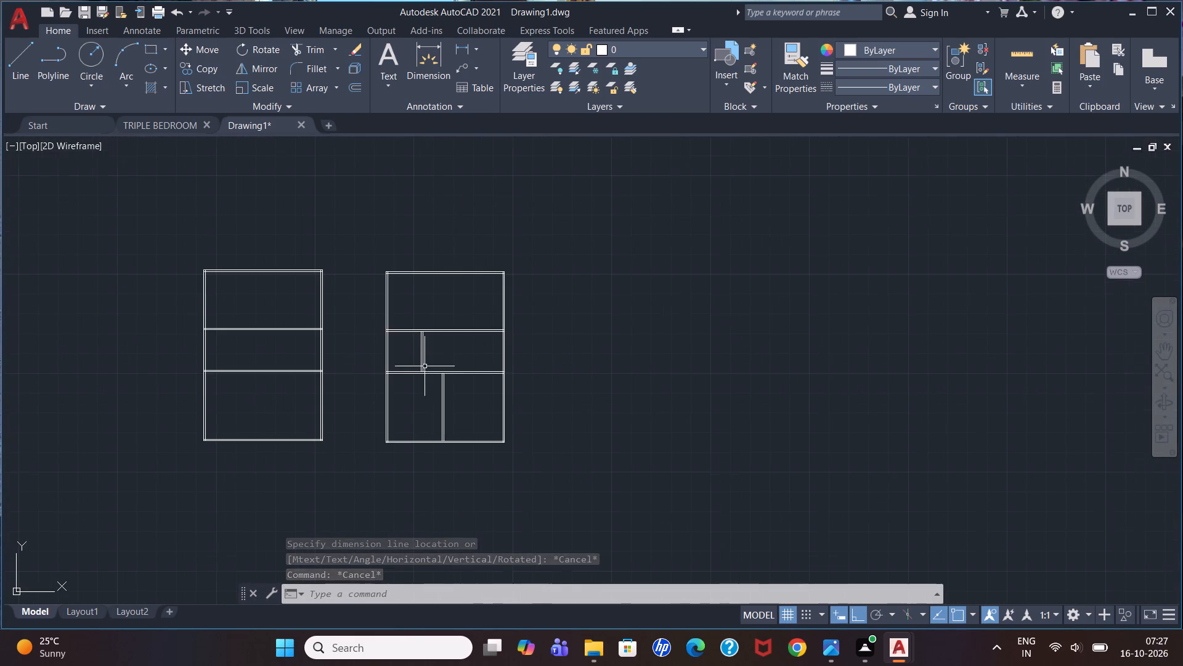
pyautogui.scroll(2, 413, 290)
pyautogui.scroll(-1, 429, 282)
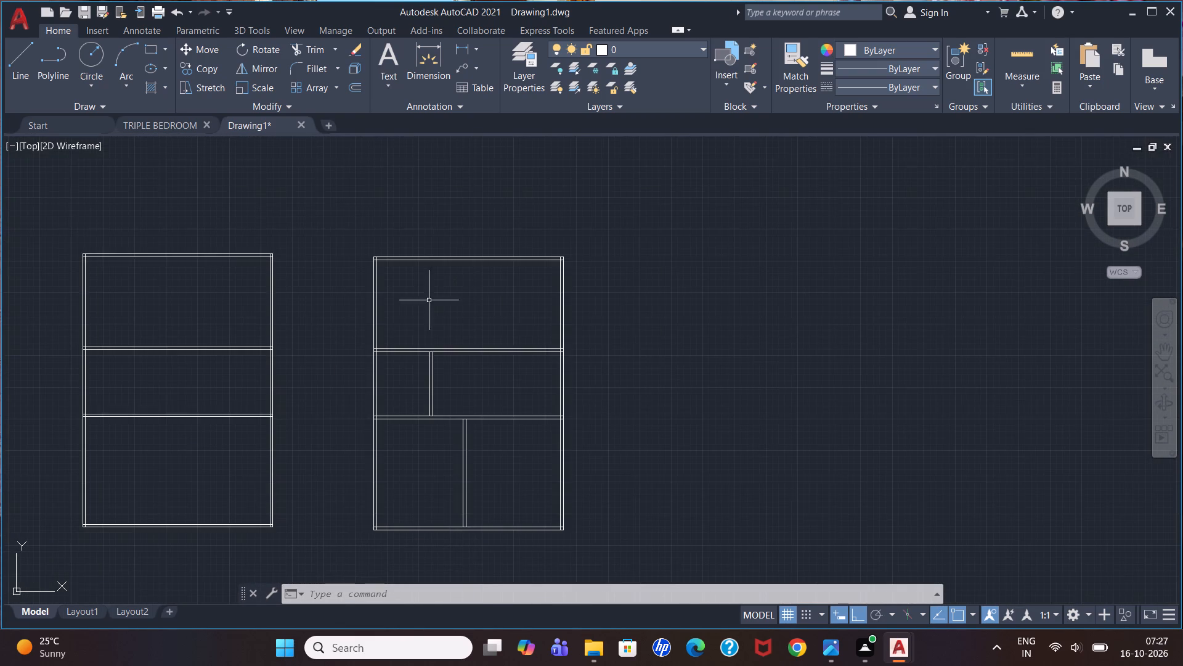
pyautogui.scroll(1, 420, 385)
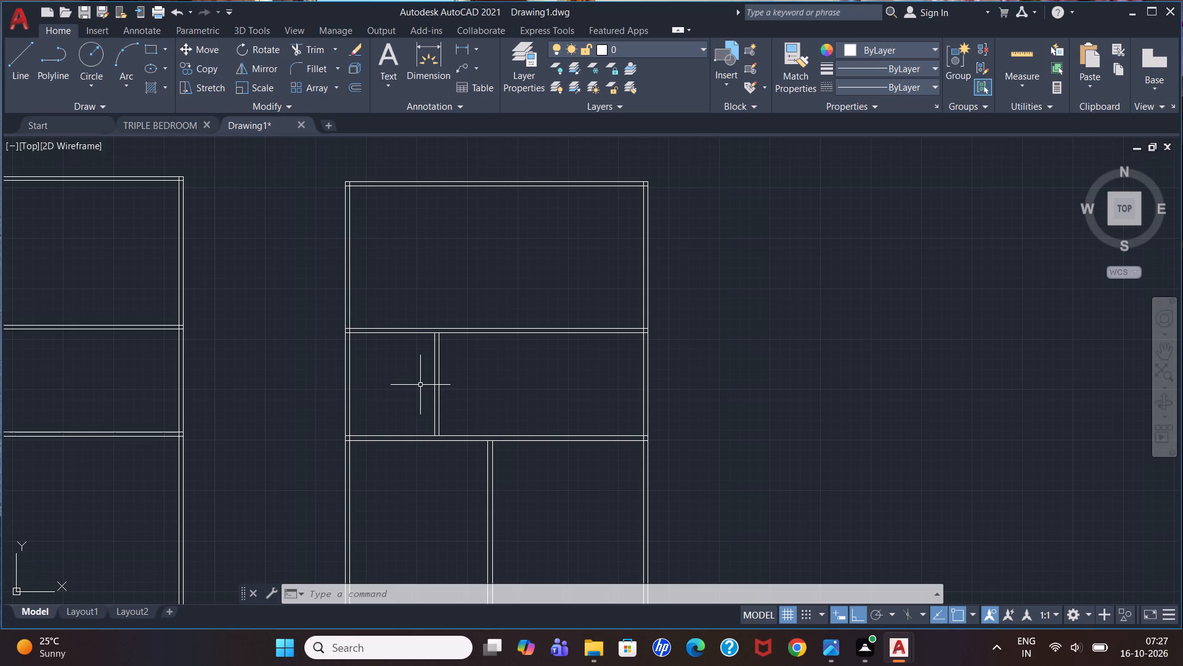
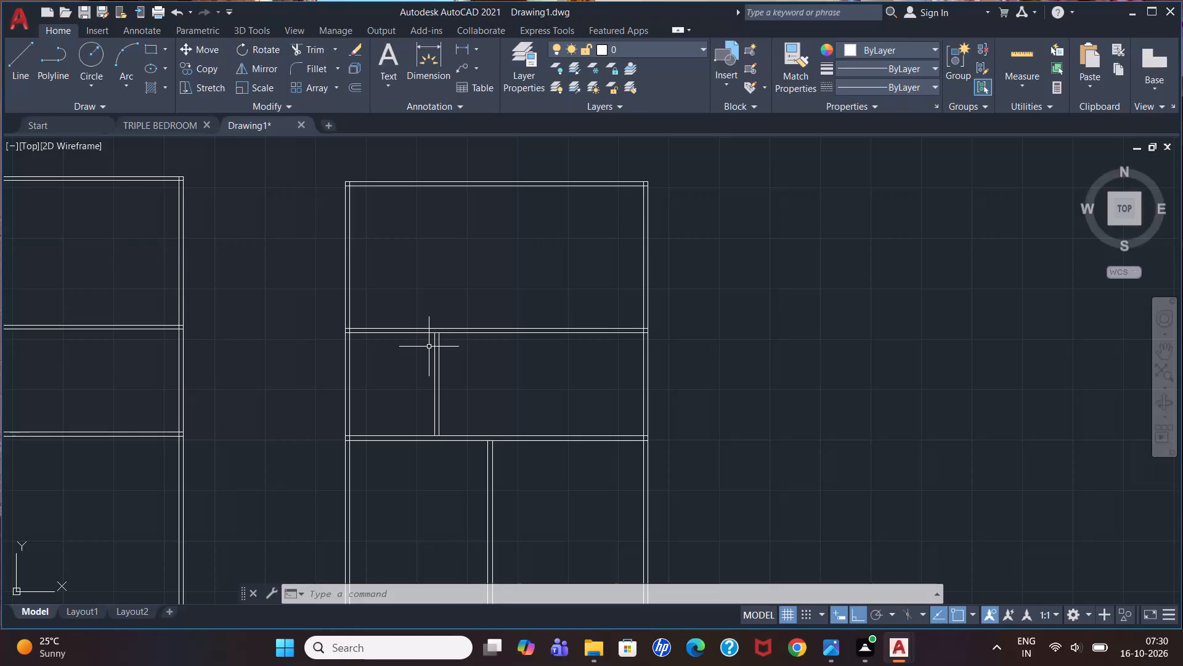
# Delete the short line segment lying over the left wall's inner line in the middle room of the new plan.
pyautogui.scroll(-1, 429, 347)
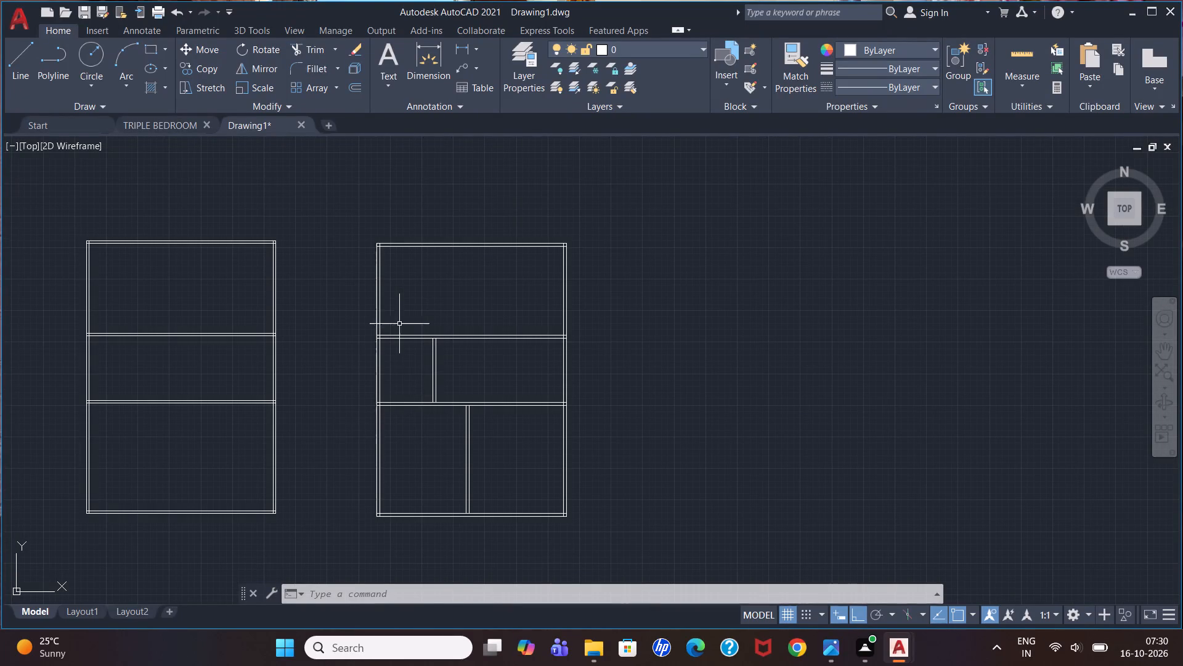
pyautogui.click(380, 376)
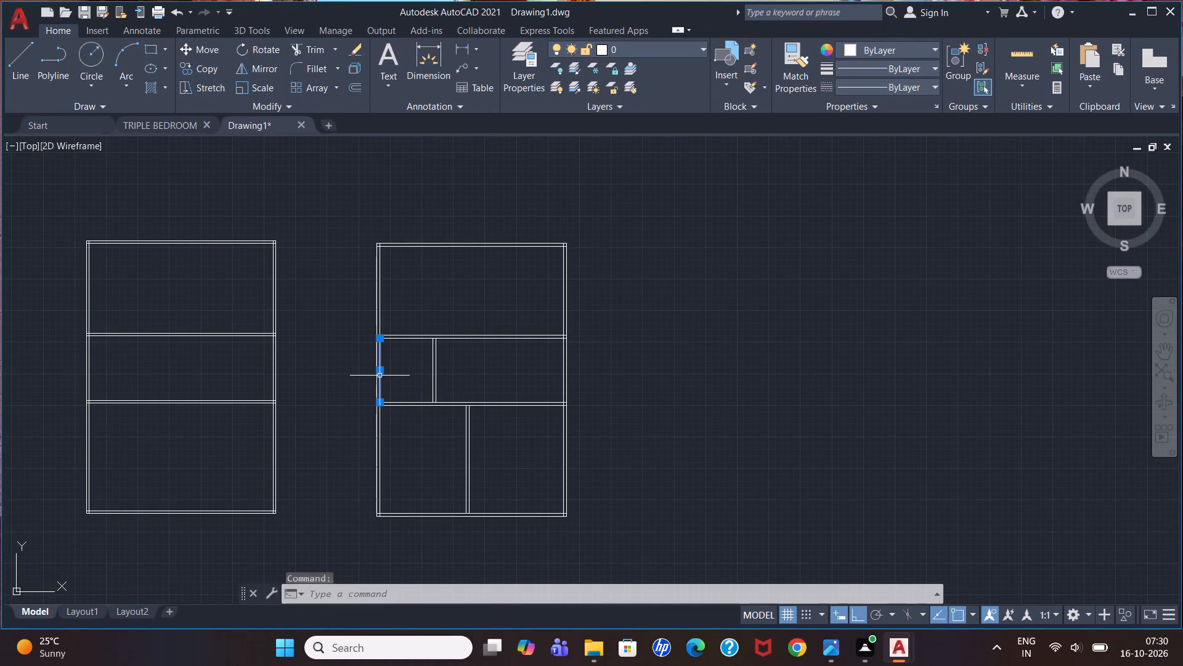
pyautogui.press('Delete')
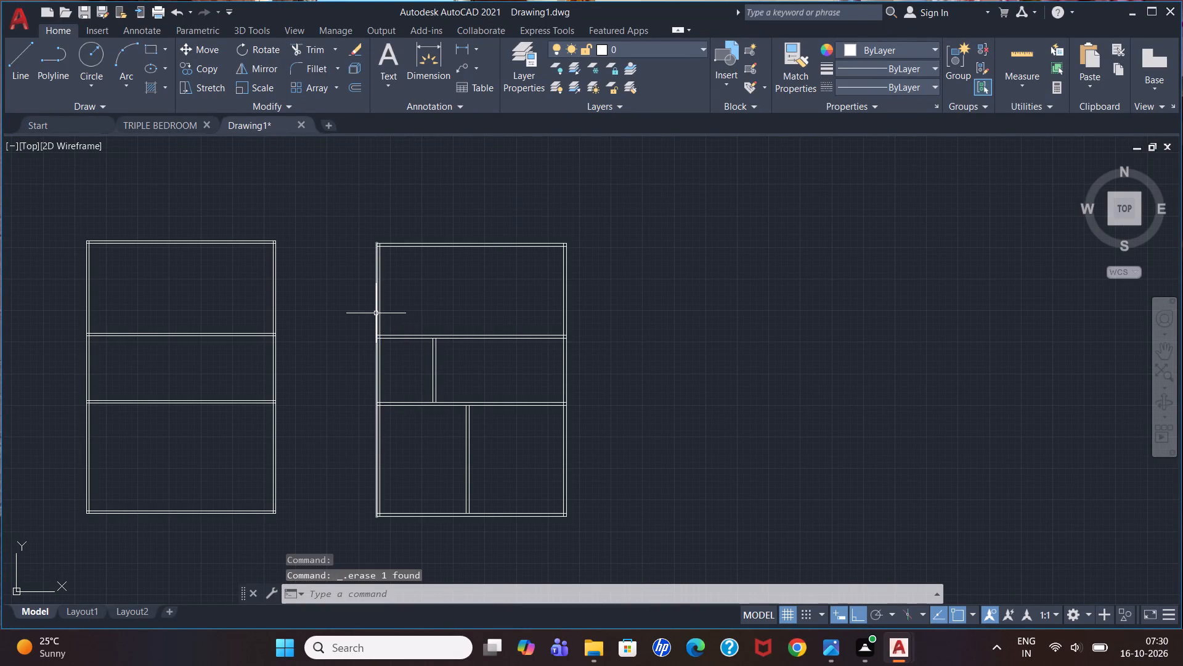
# Draw a line over the top room's left inner wall line, from the top wall's inner corner down to the upper horizontal partition.
pyautogui.scroll(1, 376, 310)
pyautogui.press('l')
pyautogui.press('Return')
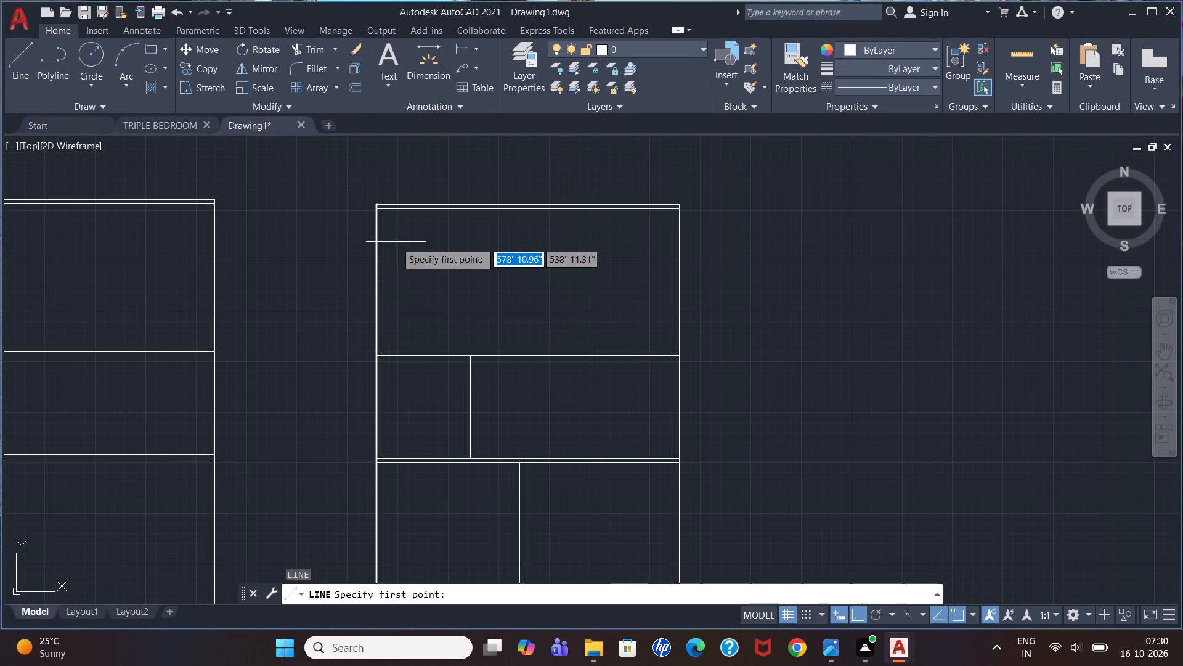
pyautogui.scroll(1, 399, 231)
pyautogui.click(372, 196)
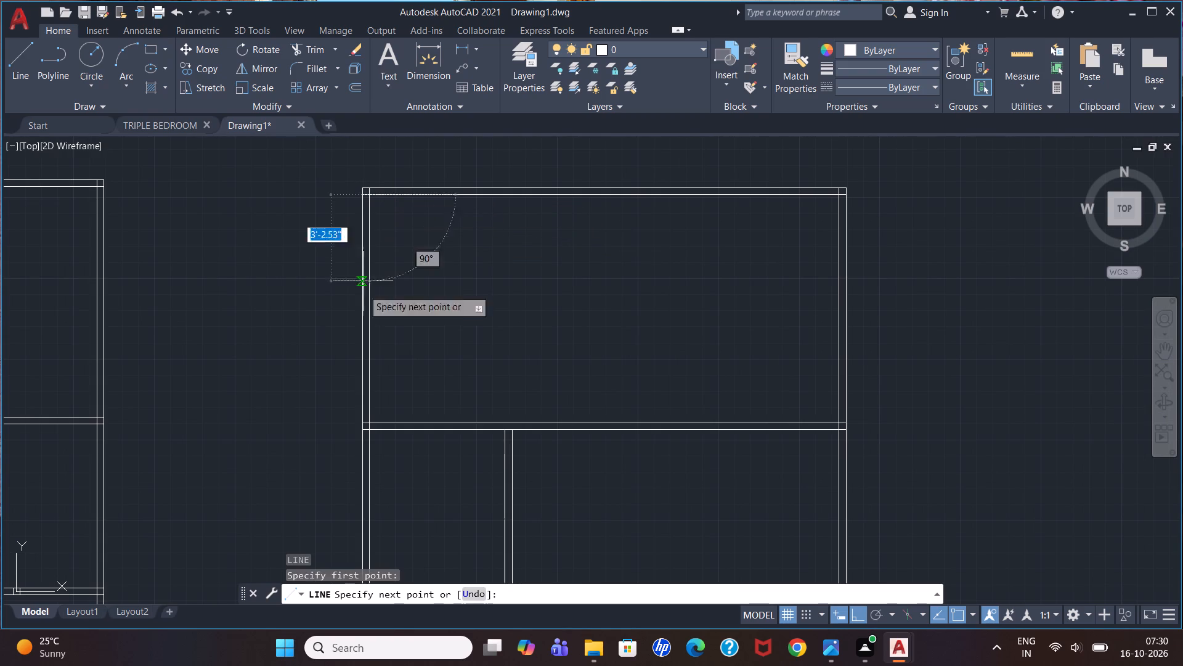
pyautogui.click(365, 427)
pyautogui.press('Escape')
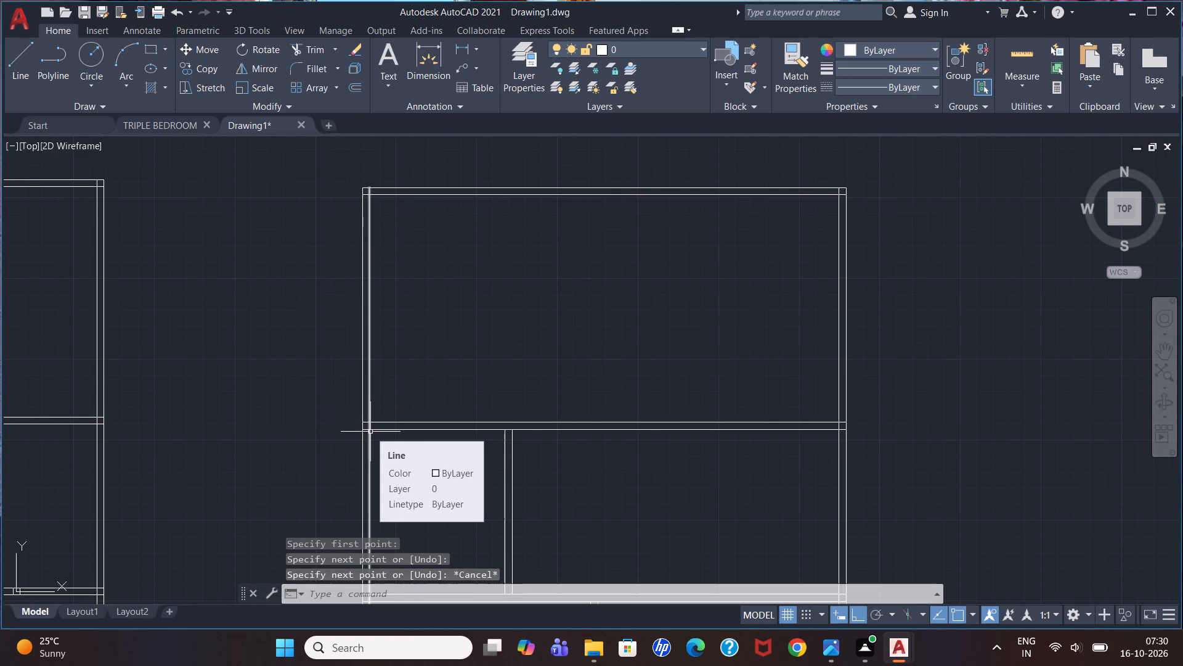
# Offset the top room's left inner wall line 11'5" to the right to start a vertical partition.
pyautogui.press('o')
pyautogui.press('Return')
pyautogui.write('11')
pyautogui.write("'5")
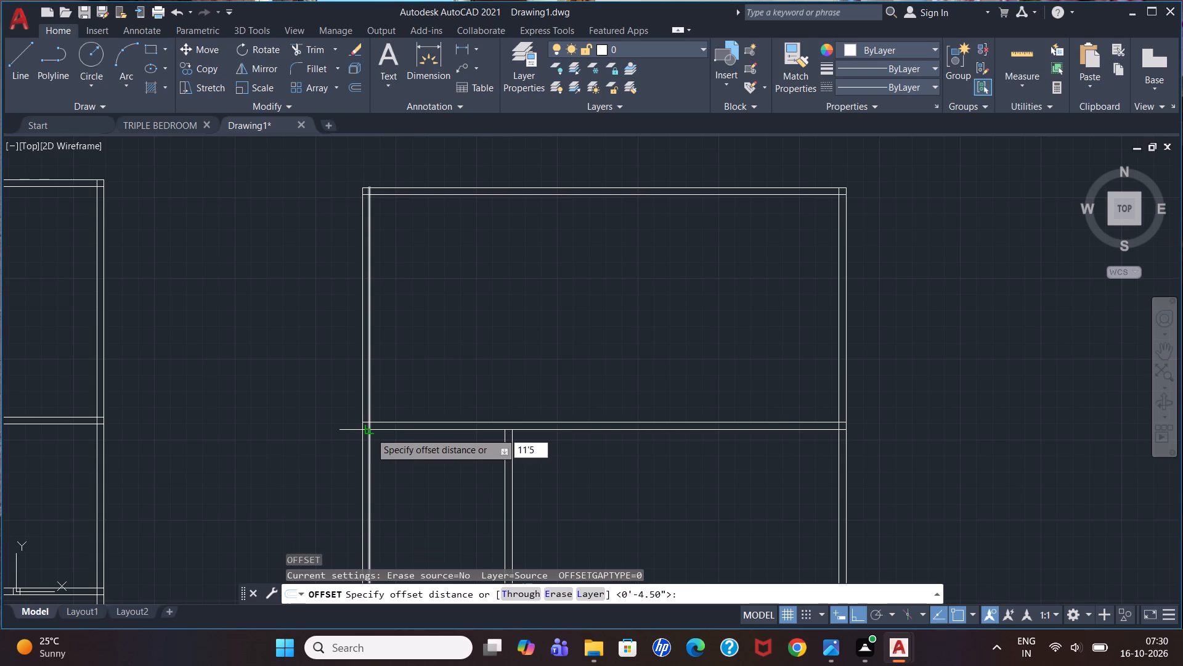
pyautogui.hotkey('shift', '"')
pyautogui.press('Return')
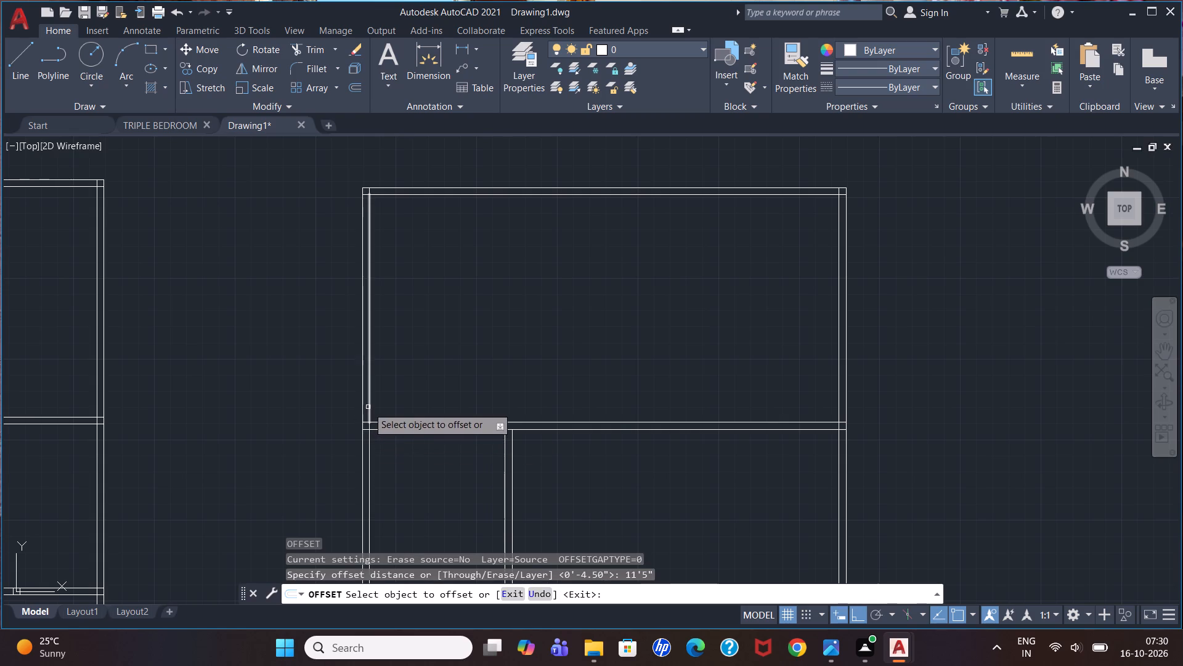
pyautogui.click(368, 407)
pyautogui.click(453, 401)
pyautogui.press('Escape')
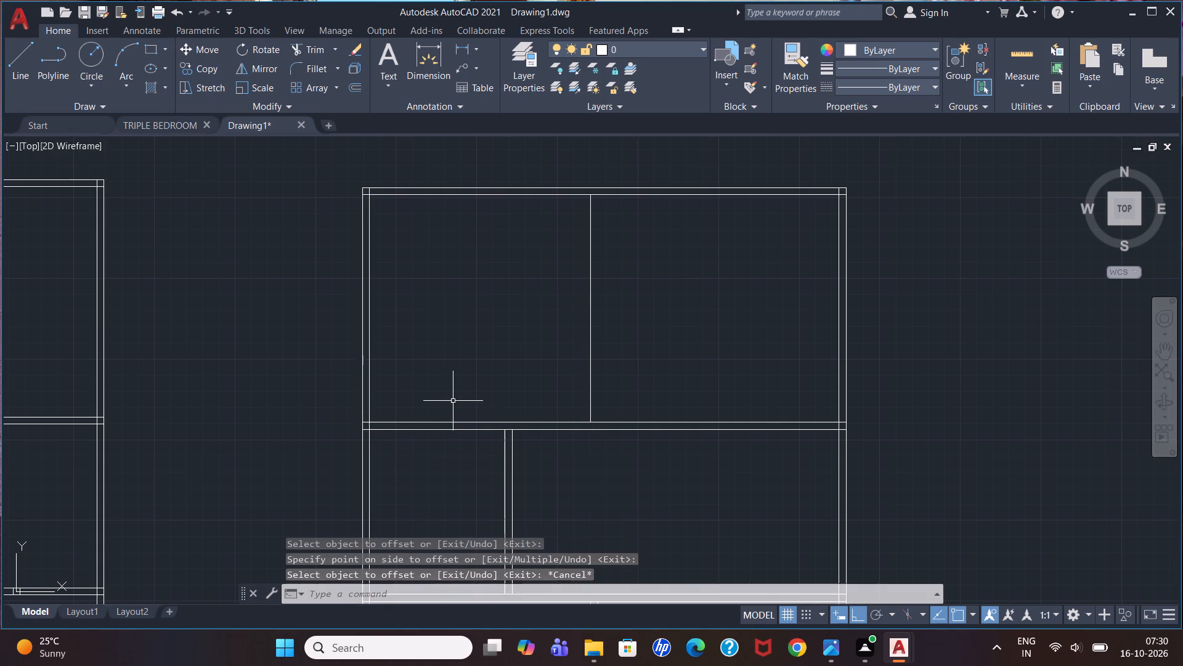
# Offset the top room's new vertical partition line 4.5" to the right to give the partition its thickness.
pyautogui.press('o')
pyautogui.press('Return')
pyautogui.write('4.5"')
pyautogui.press('Return')
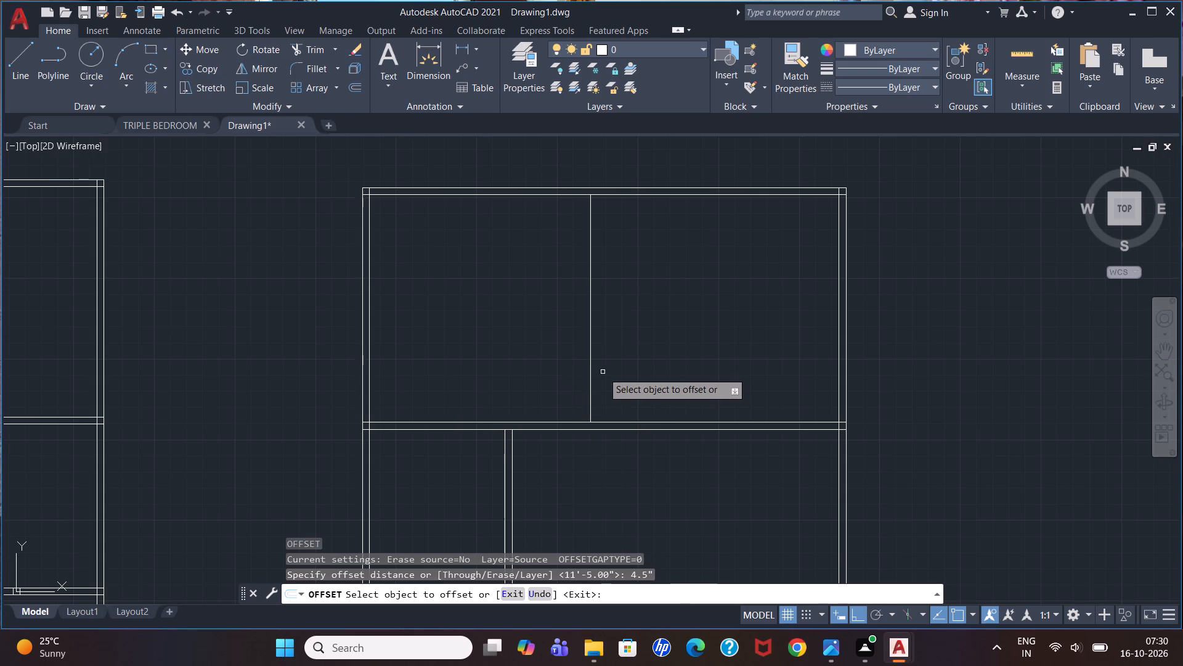
pyautogui.click(591, 374)
pyautogui.click(622, 372)
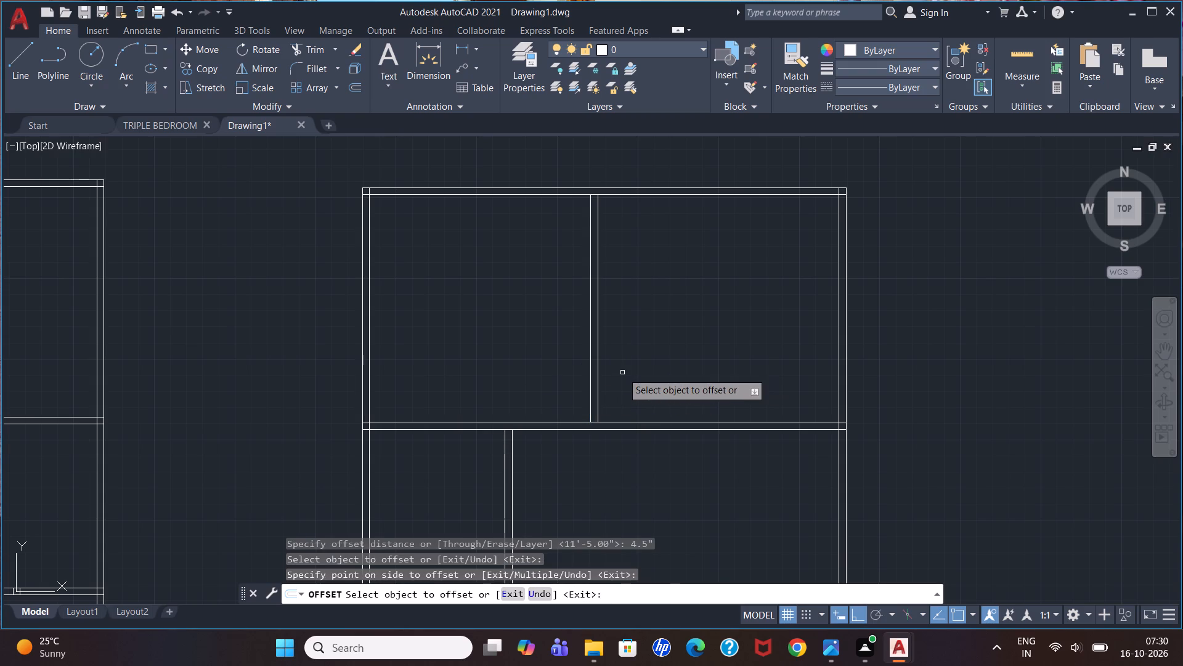
pyautogui.press('Escape')
pyautogui.press('Escape')
pyautogui.press('Escape')
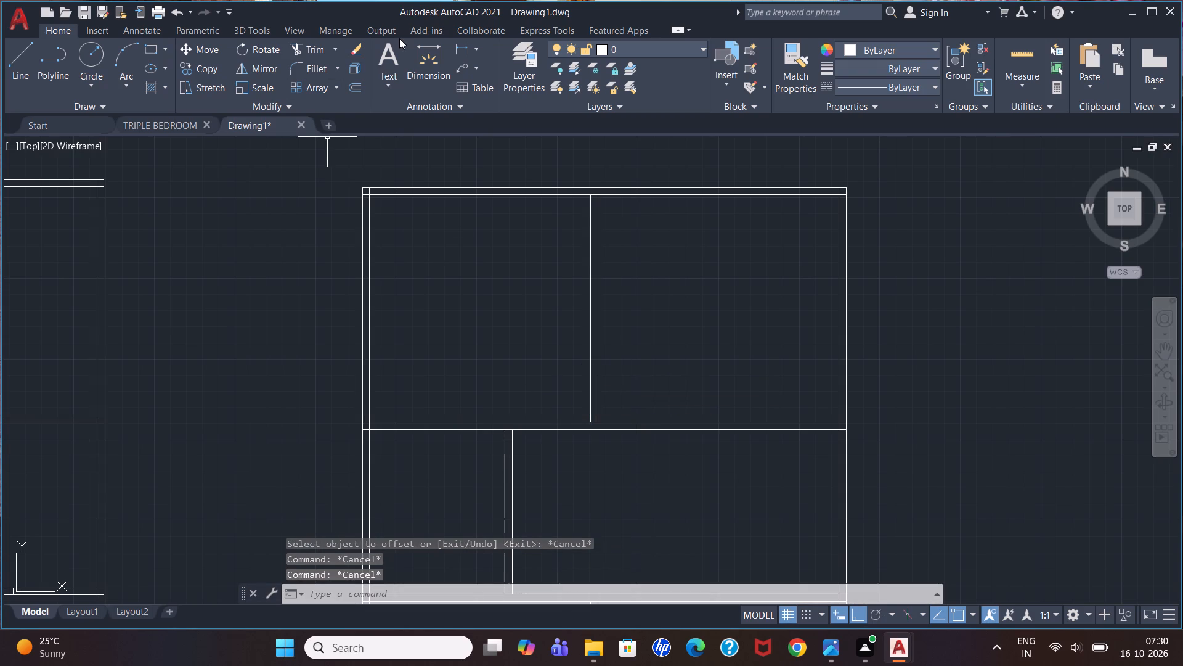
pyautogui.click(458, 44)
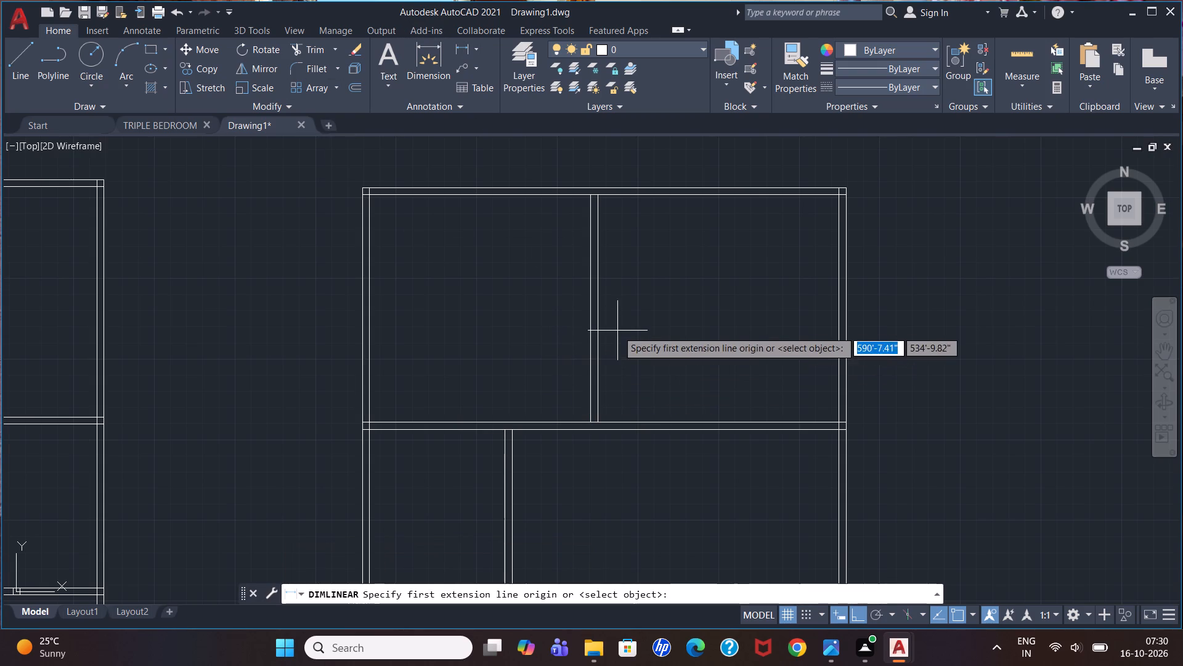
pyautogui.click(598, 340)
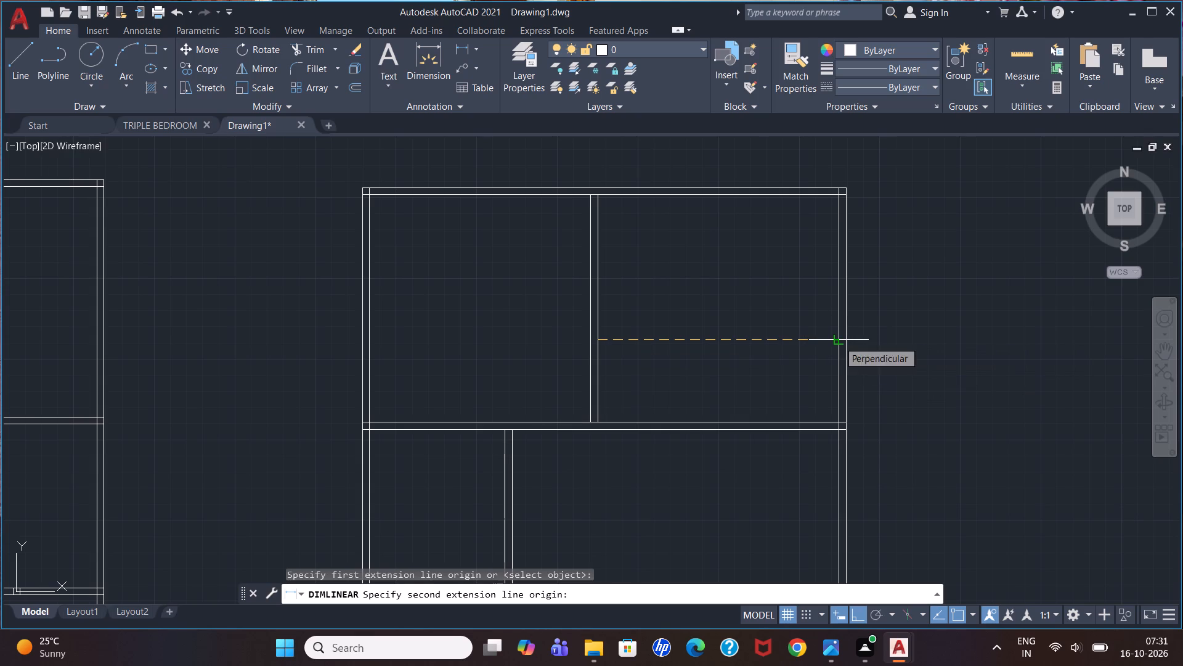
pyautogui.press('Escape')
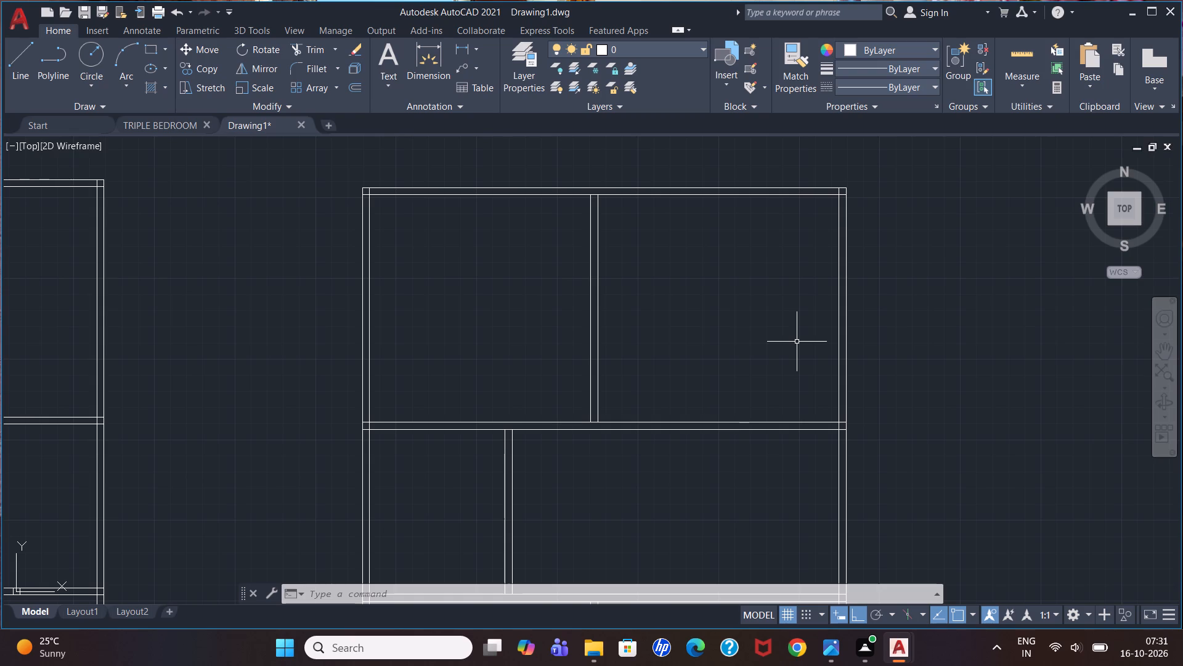
# Delete the entire older plan beside the new plan.
pyautogui.scroll(-2, 511, 275)
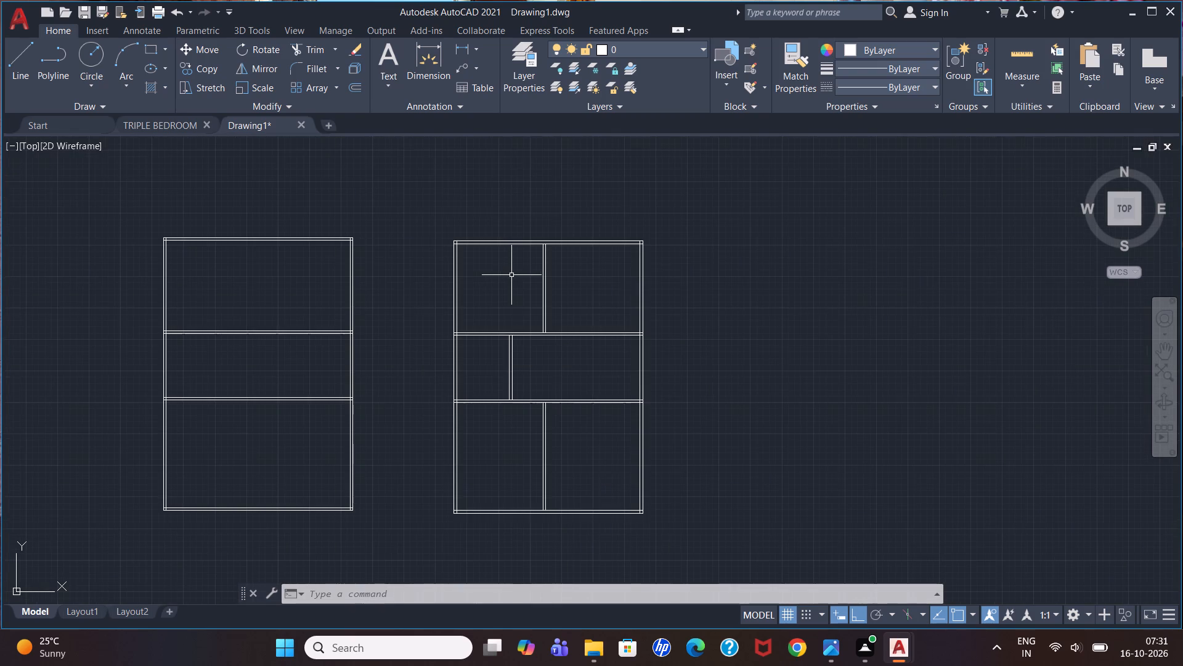
pyautogui.scroll(2, 502, 356)
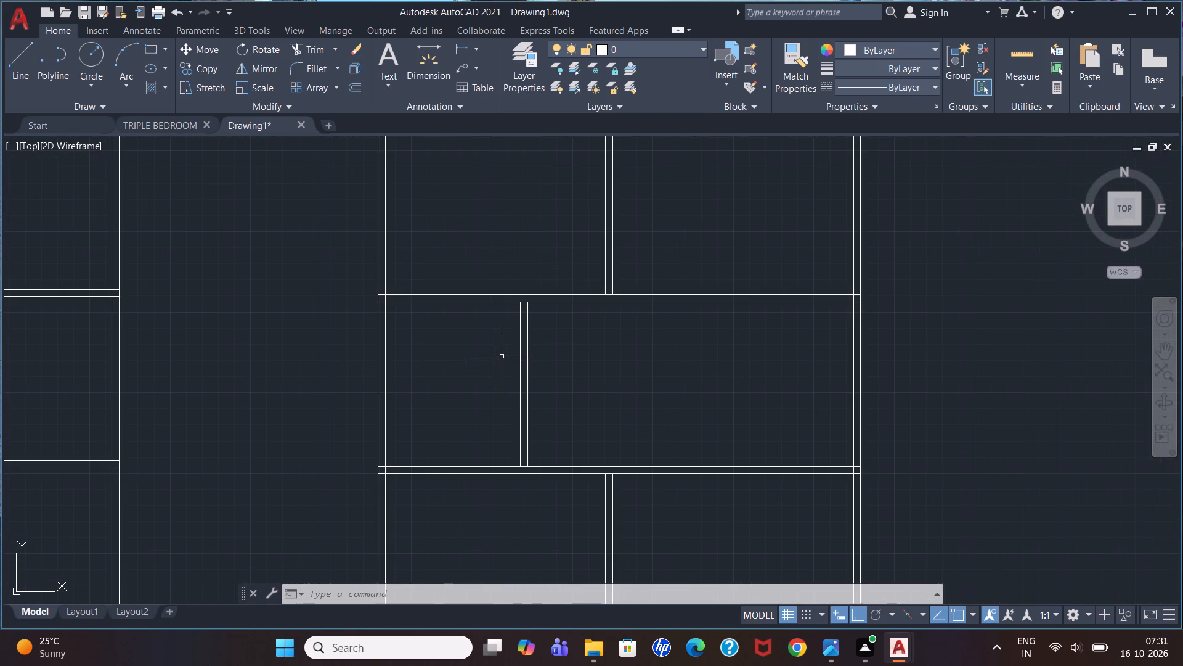
pyautogui.scroll(-1, 502, 356)
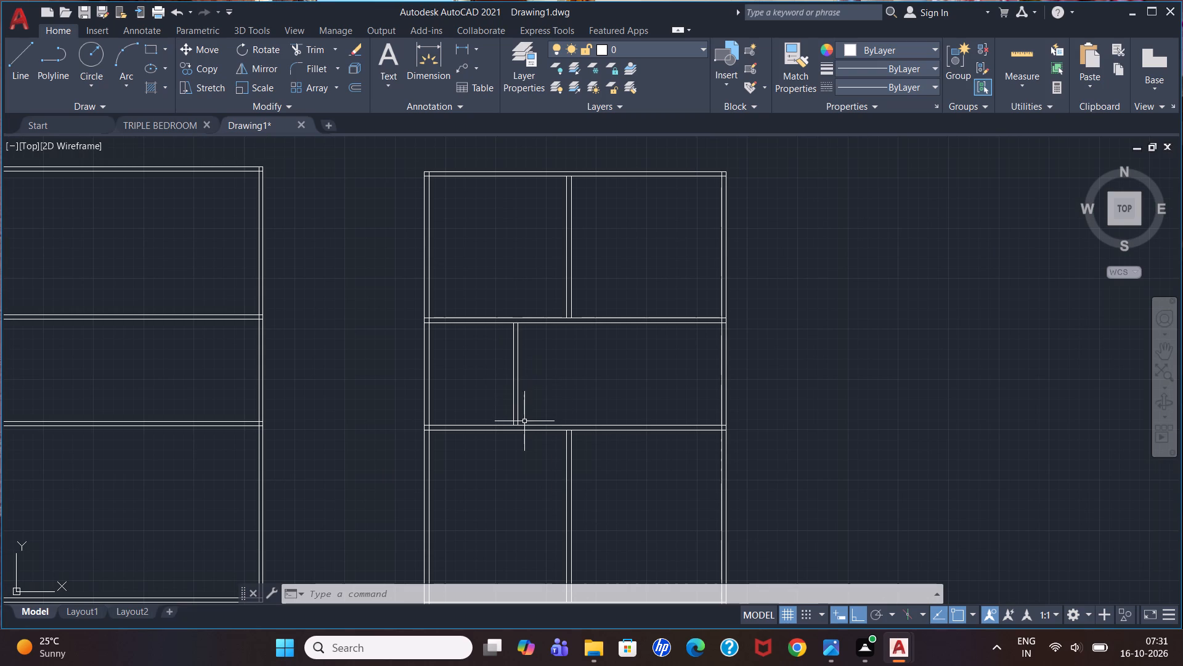
pyautogui.scroll(-2, 505, 442)
pyautogui.scroll(2, 511, 516)
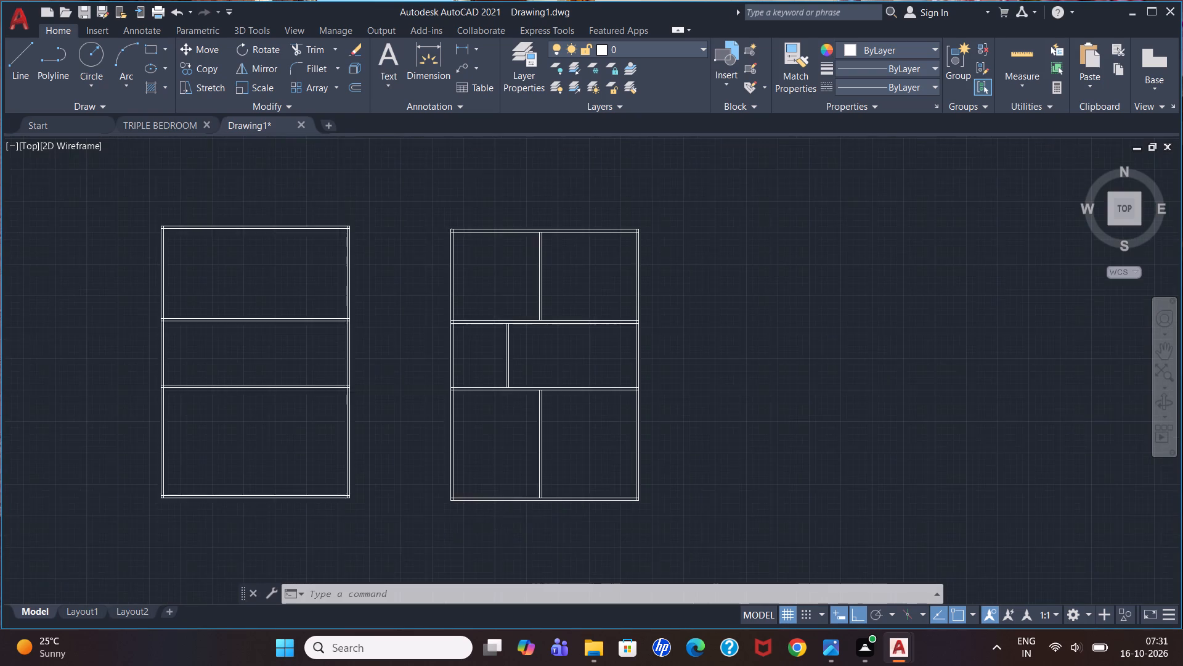
pyautogui.scroll(-1, 372, 347)
pyautogui.click(90, 155)
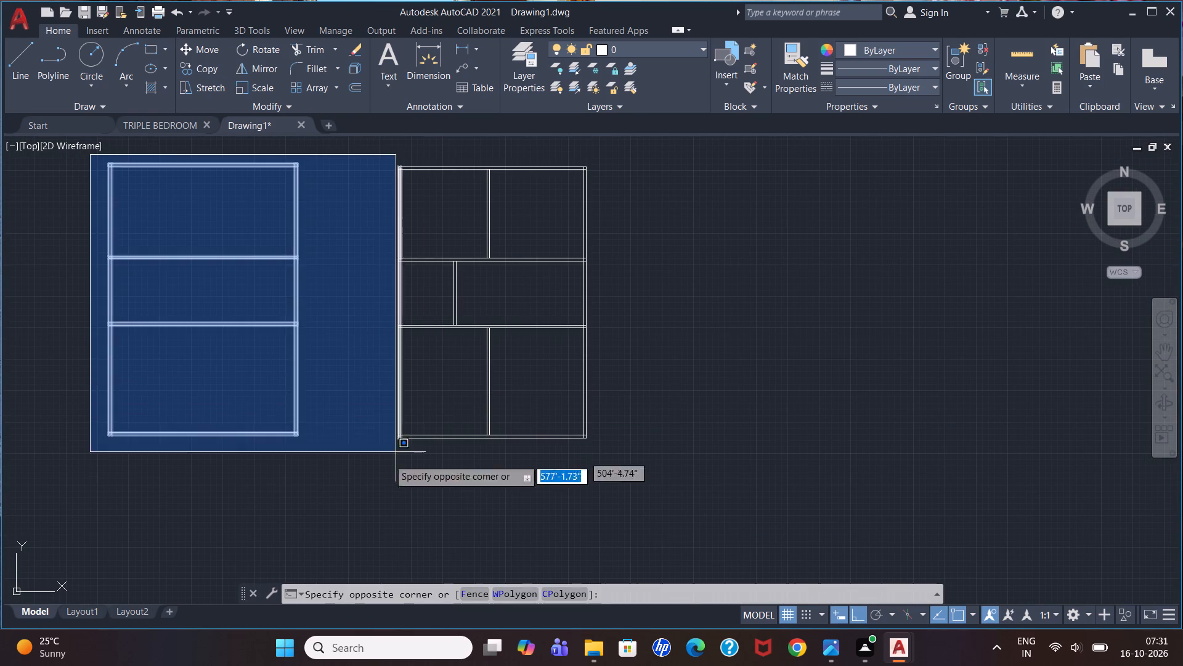
pyautogui.click(344, 479)
pyautogui.press('Delete')
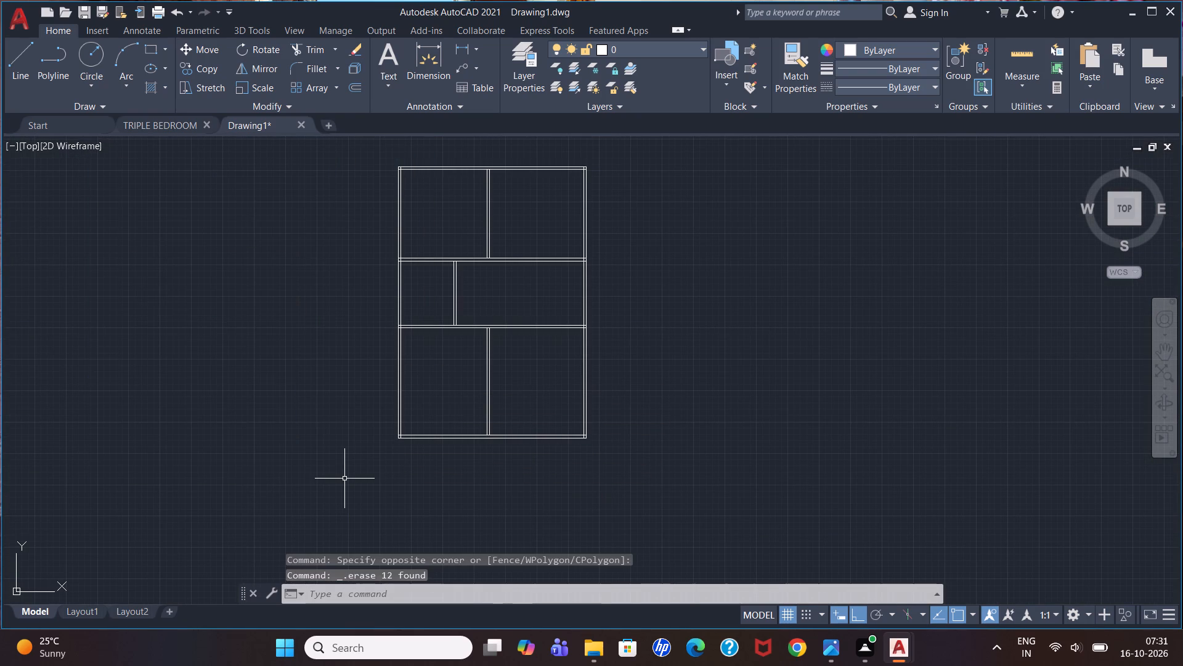
# Draw a 12'-5.5" line over the bottom wall's inner line, from the bottom vertical partition to the right wall's inner line.
pyautogui.scroll(1, 379, 397)
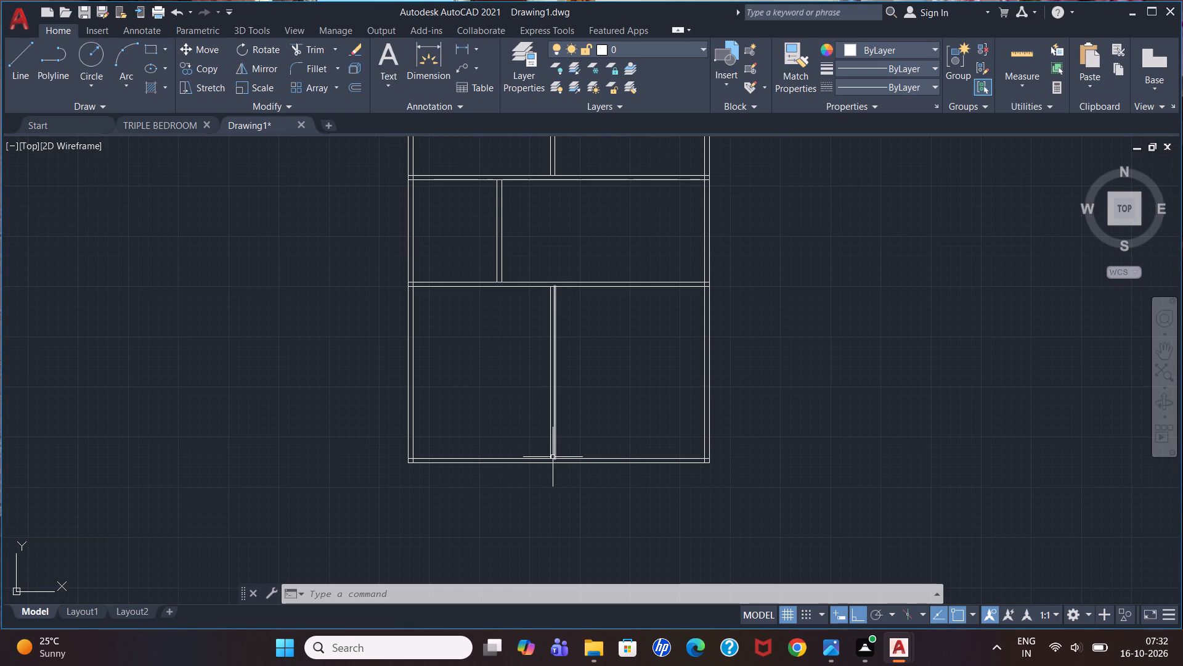
pyautogui.press('l')
pyautogui.press('Return')
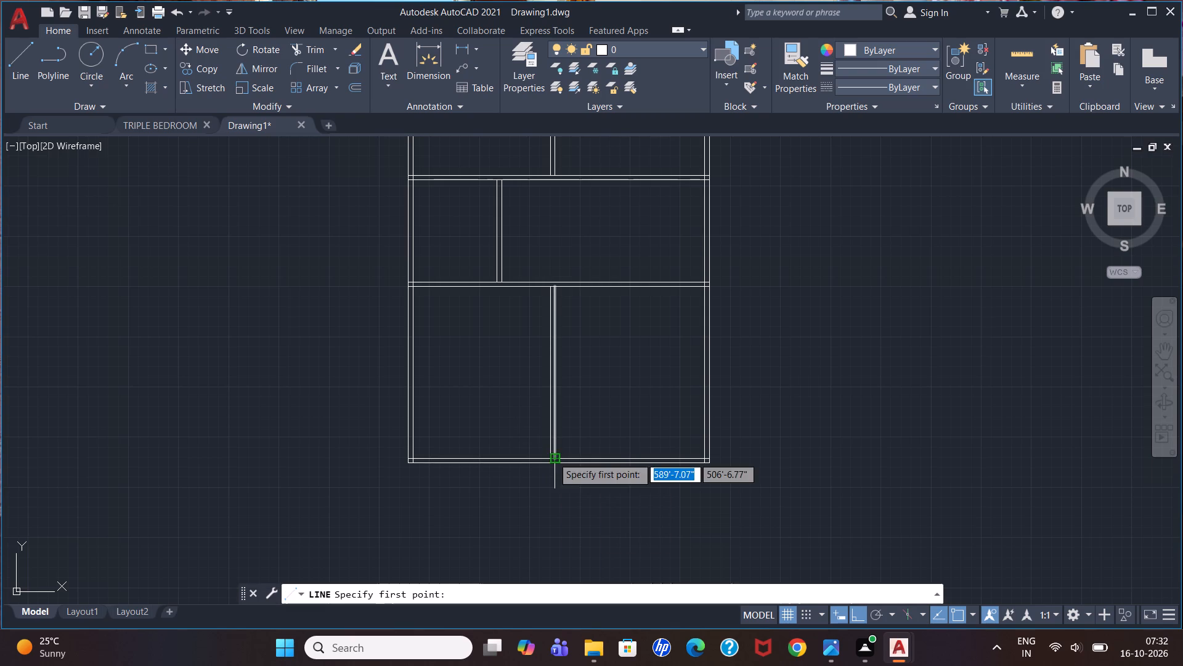
pyautogui.scroll(1, 562, 458)
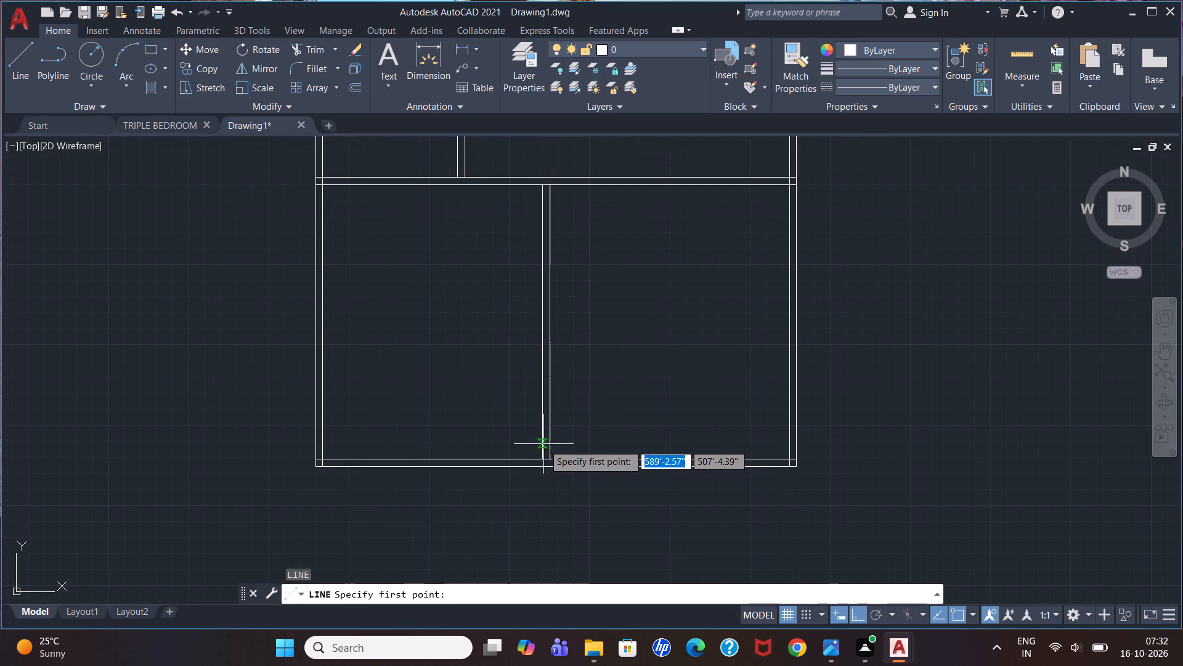
pyautogui.click(551, 456)
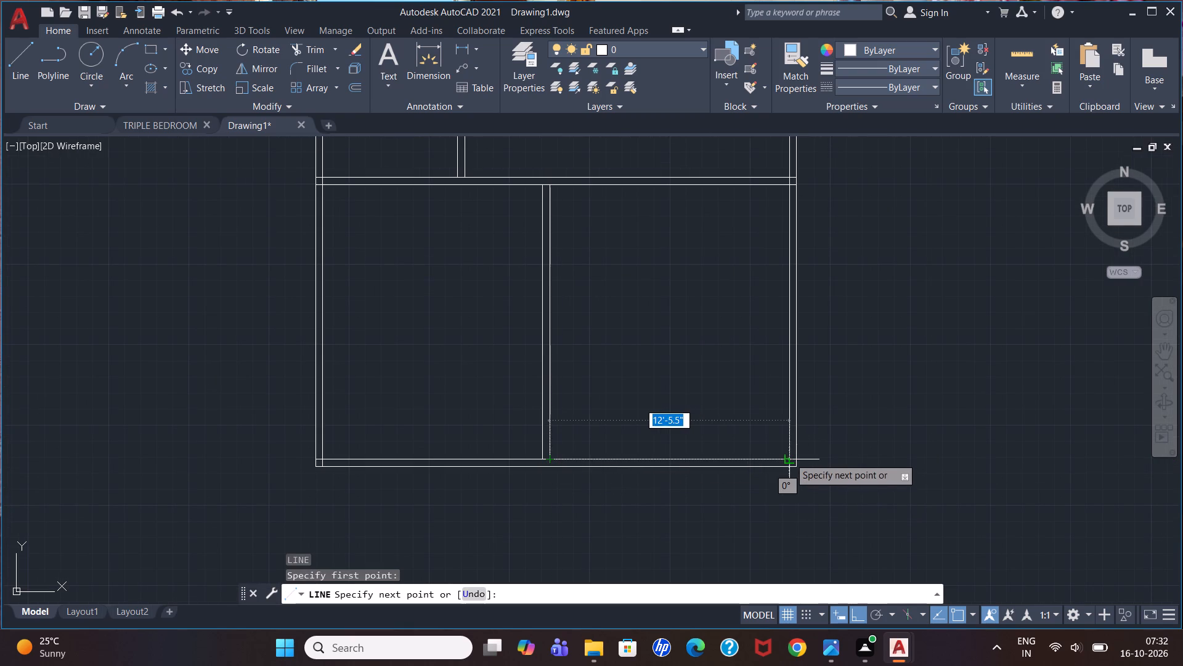
pyautogui.click(788, 456)
pyautogui.press('Escape')
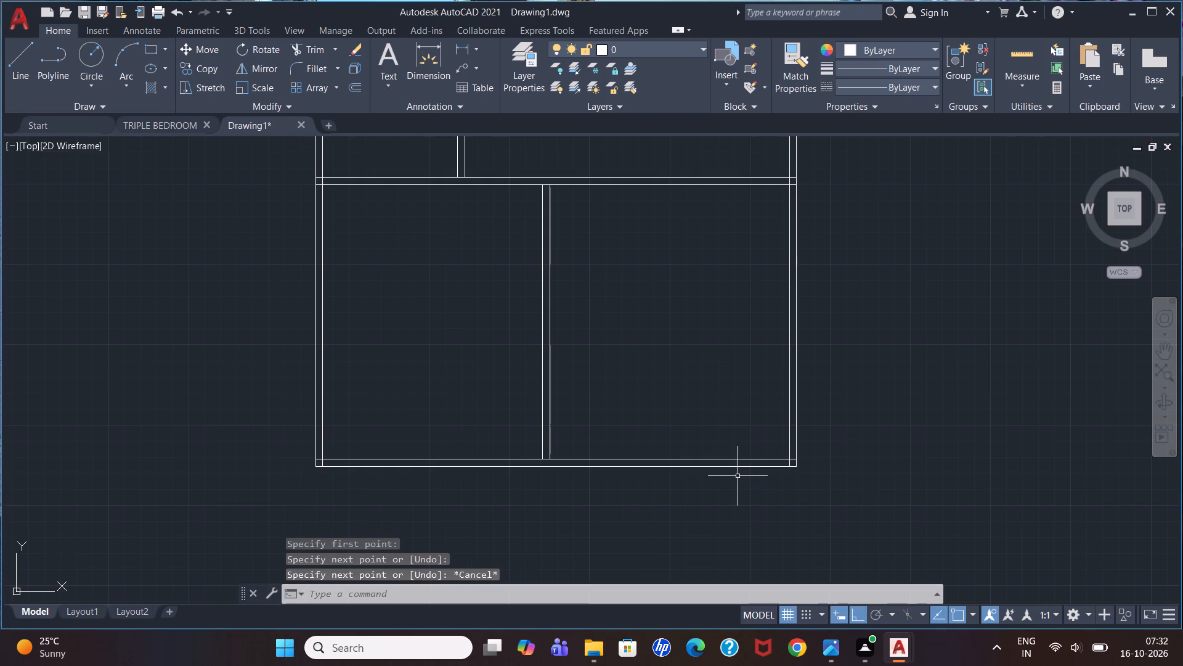
# Offset the bottom-right room's bottom inner wall line 6'6" upward to start a horizontal partition.
pyautogui.press('o')
pyautogui.press('Return')
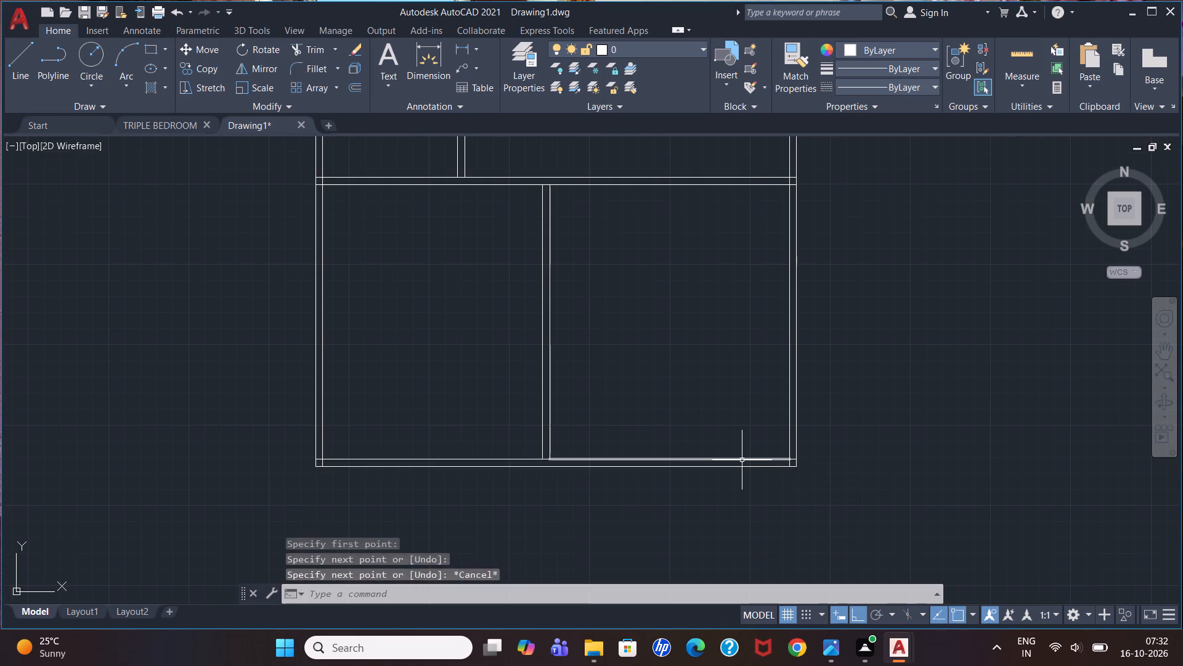
pyautogui.write("6'6")
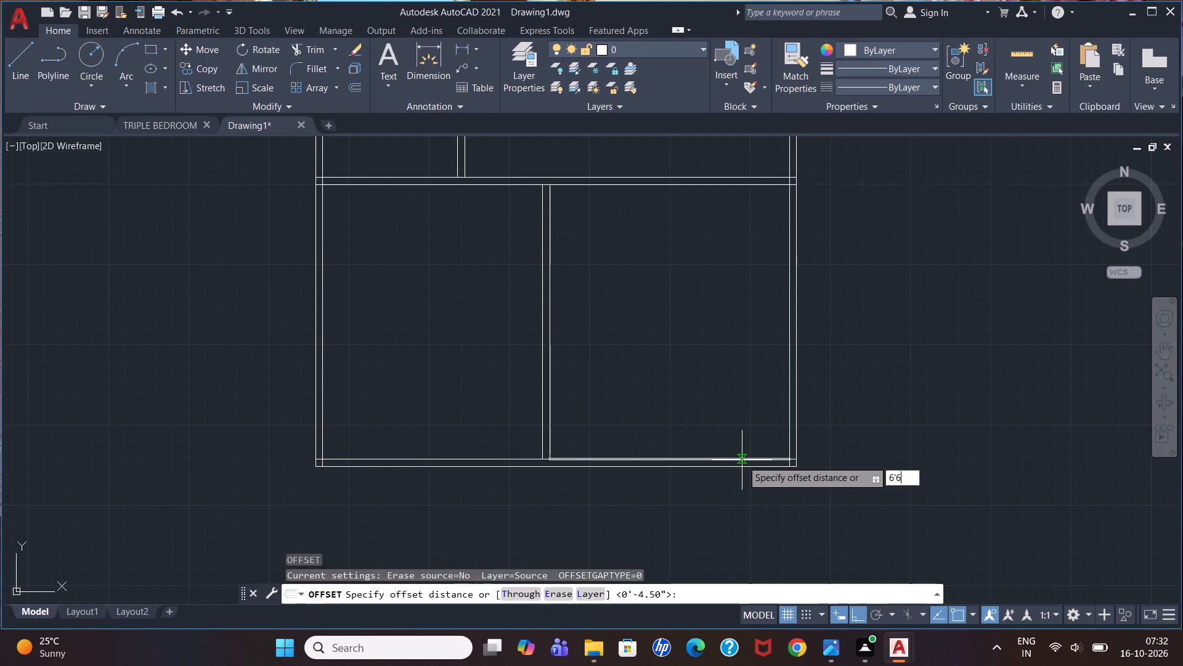
pyautogui.hotkey('shift', '"')
pyautogui.press('Return')
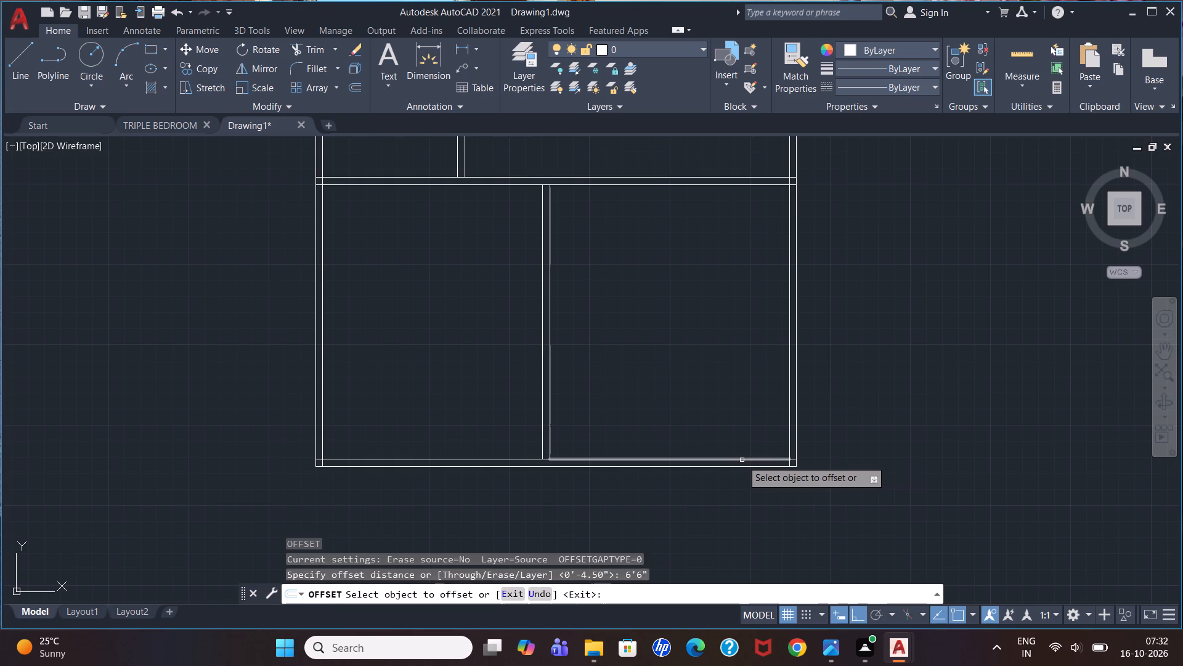
pyautogui.click(742, 460)
pyautogui.click(731, 395)
pyautogui.press('Escape')
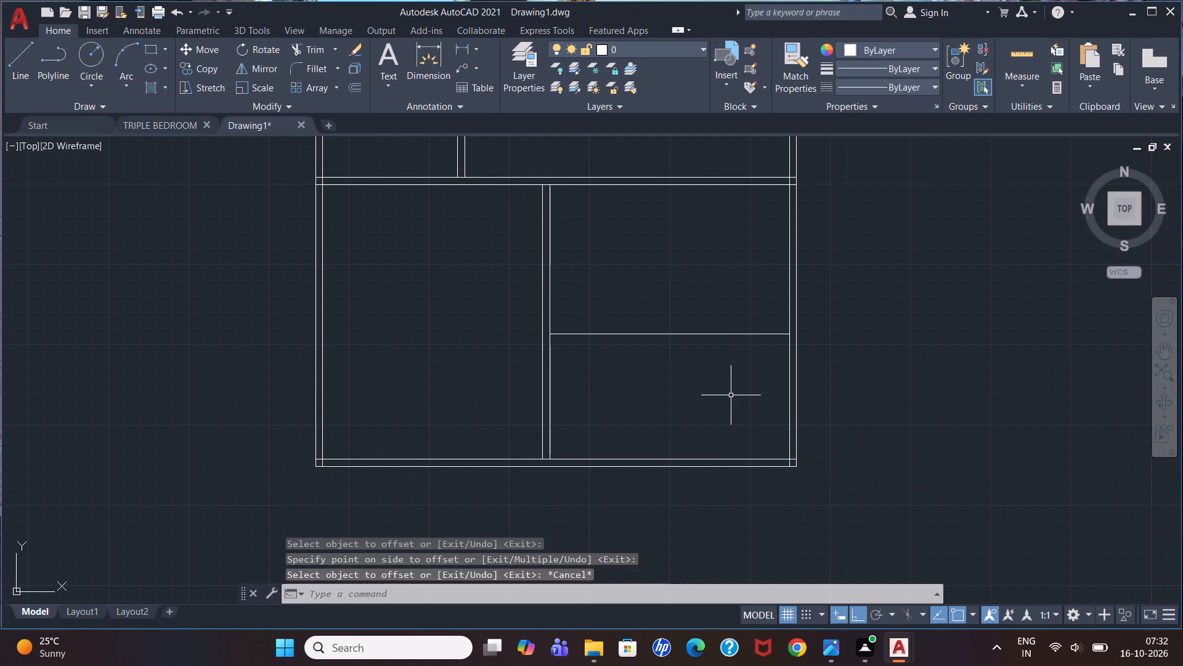
# Offset the bottom-right room's new horizontal partition line 4.5" upward to give the partition its thickness.
pyautogui.press('o')
pyautogui.press('Return')
pyautogui.write('4.5"')
pyautogui.press('Return')
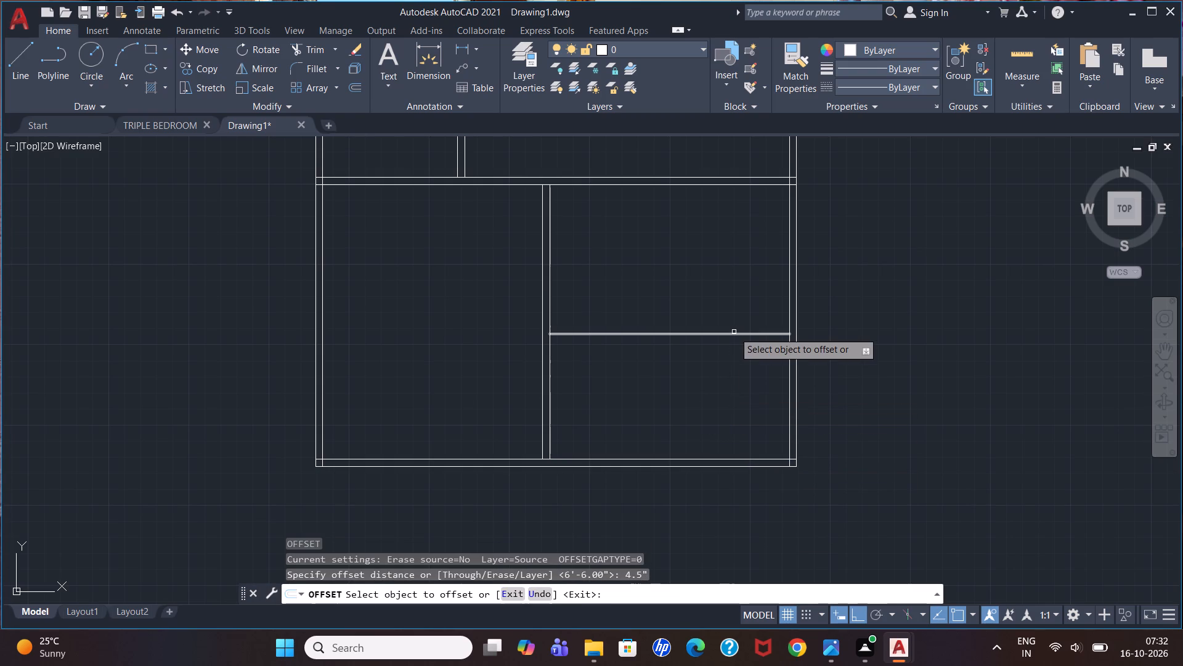
pyautogui.click(734, 331)
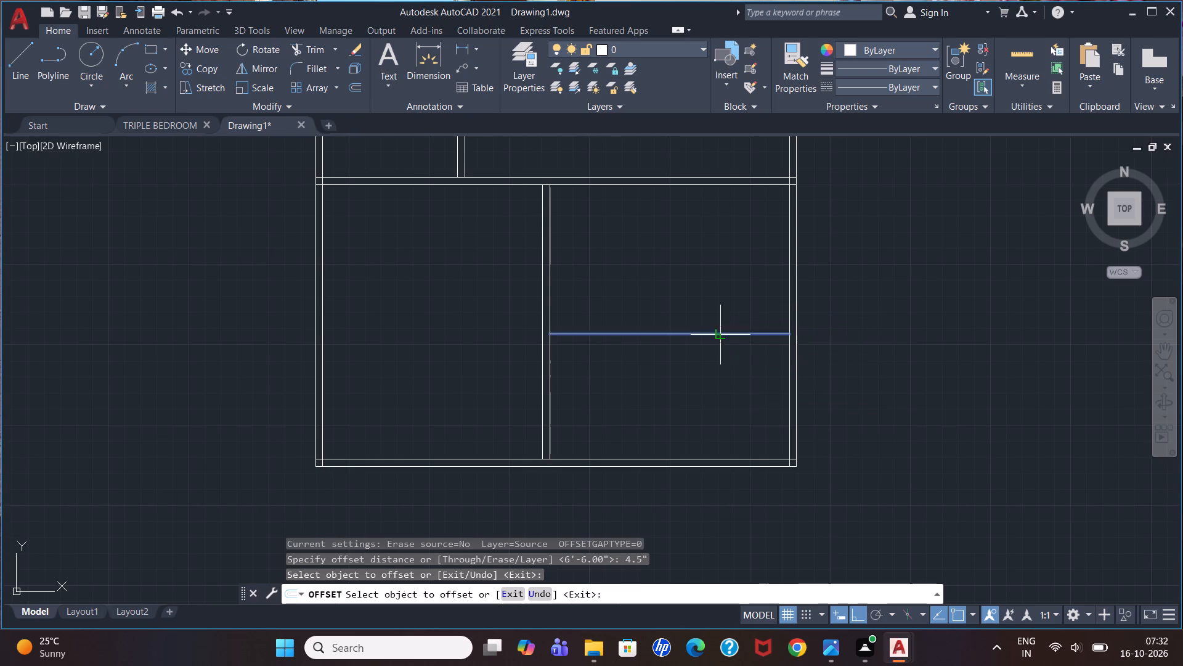
pyautogui.click(720, 335)
pyautogui.click(730, 284)
pyautogui.press('Escape')
pyautogui.press('Escape')
pyautogui.press('Escape')
pyautogui.press('Escape')
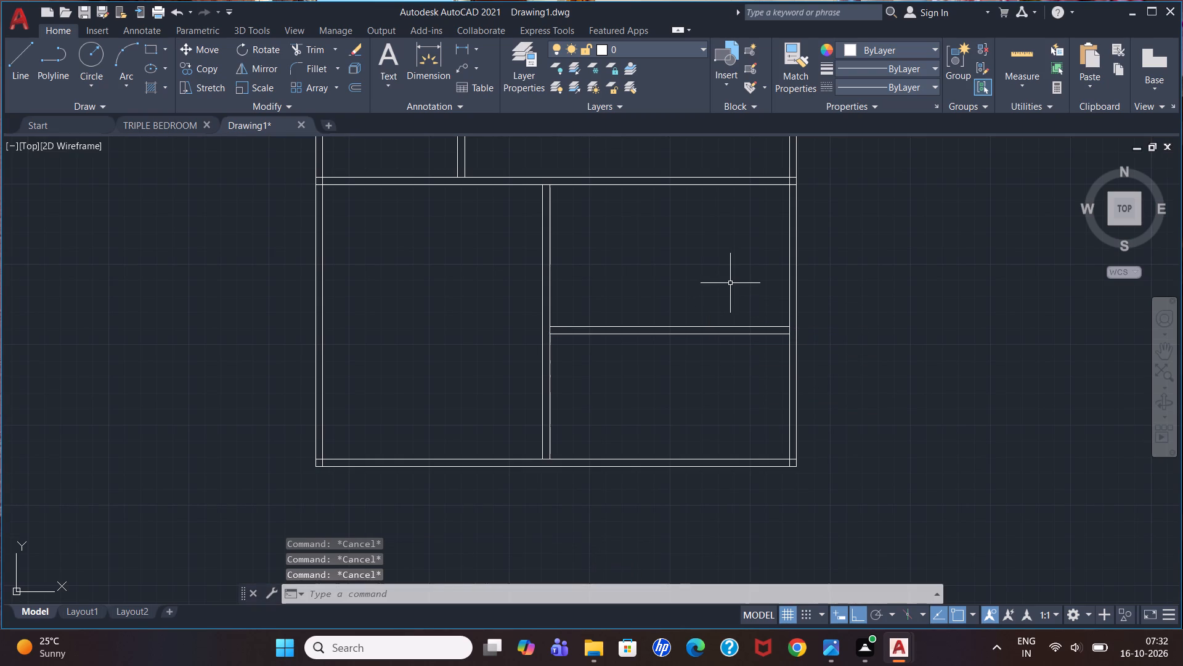
pyautogui.press('Escape')
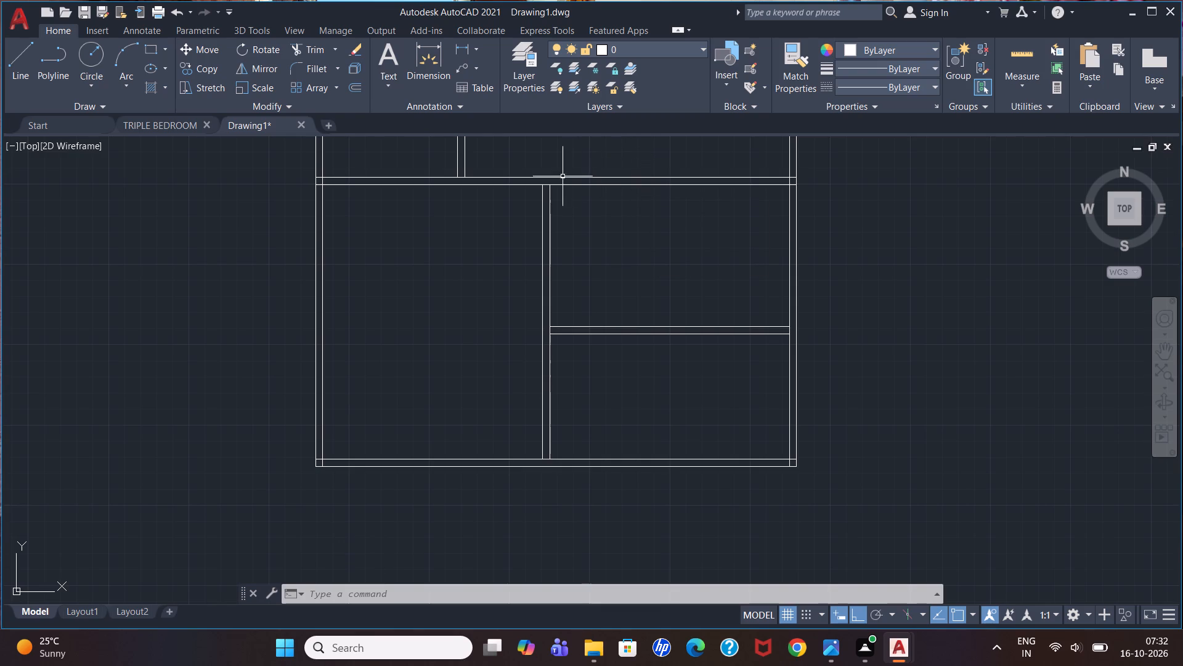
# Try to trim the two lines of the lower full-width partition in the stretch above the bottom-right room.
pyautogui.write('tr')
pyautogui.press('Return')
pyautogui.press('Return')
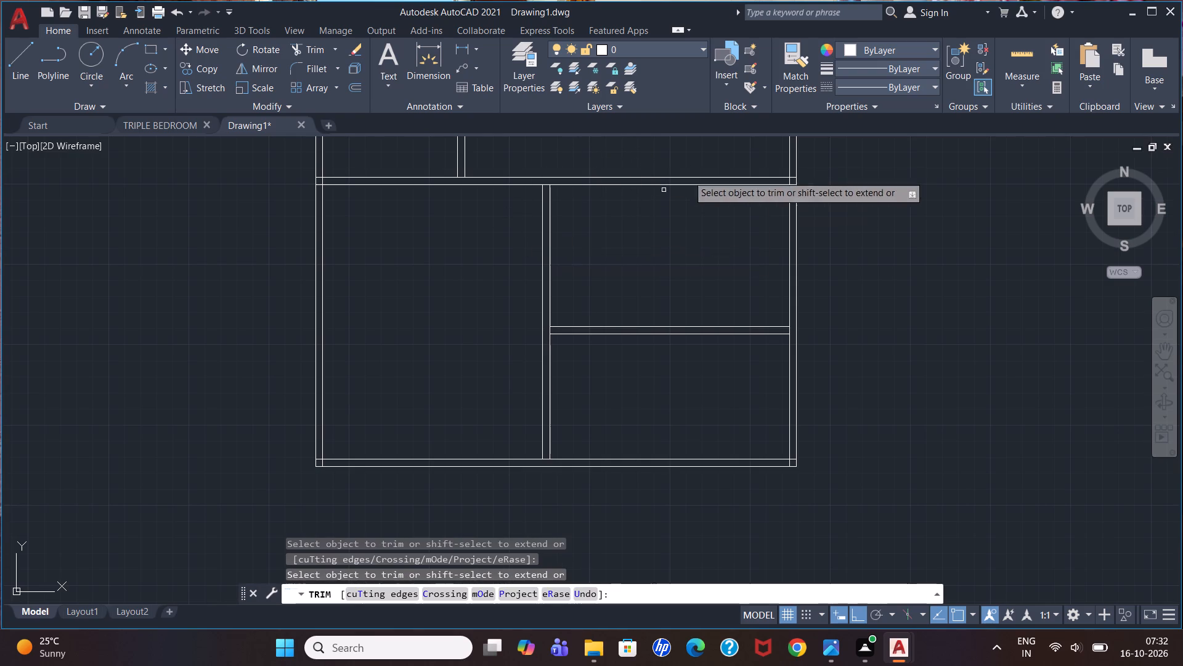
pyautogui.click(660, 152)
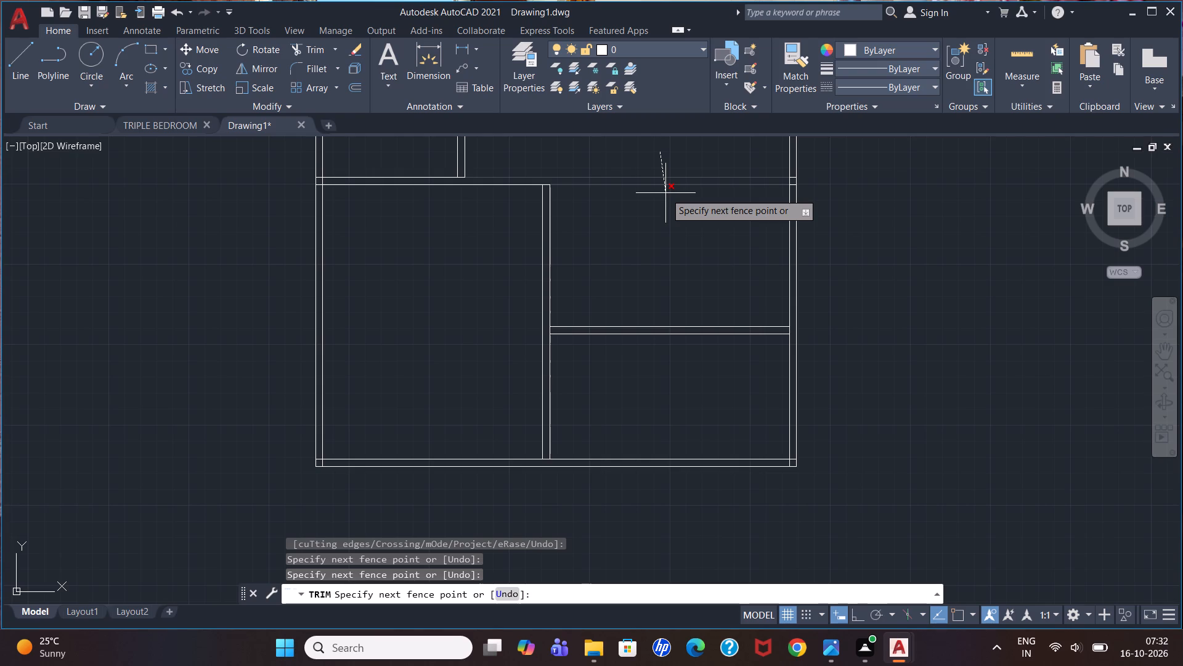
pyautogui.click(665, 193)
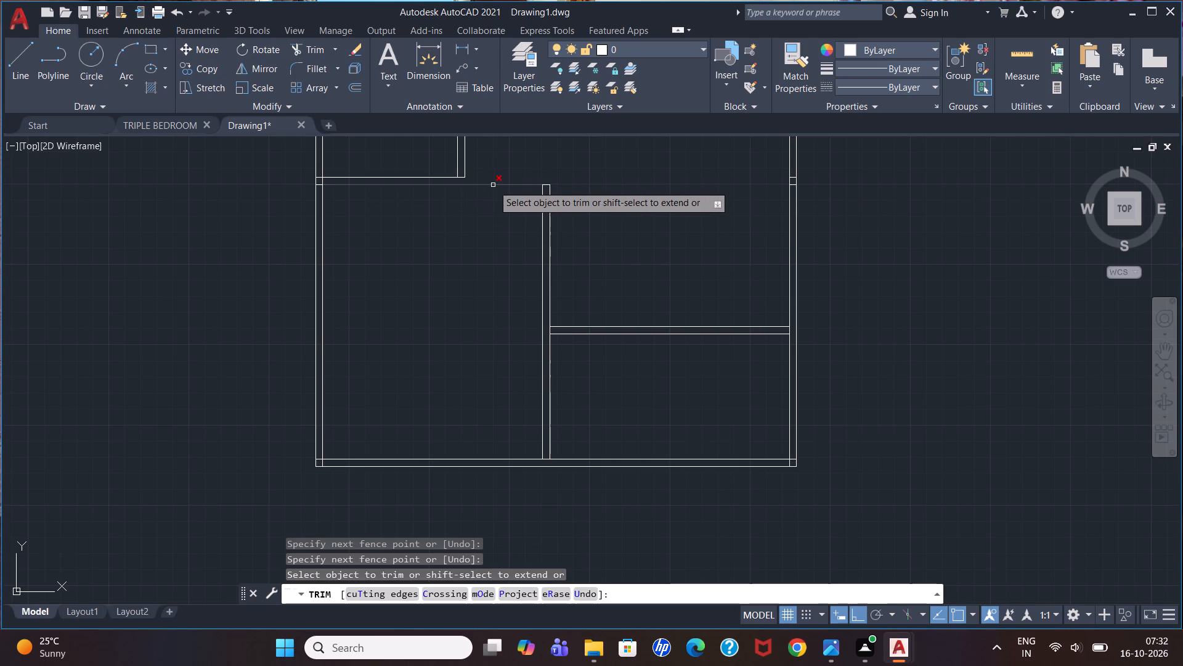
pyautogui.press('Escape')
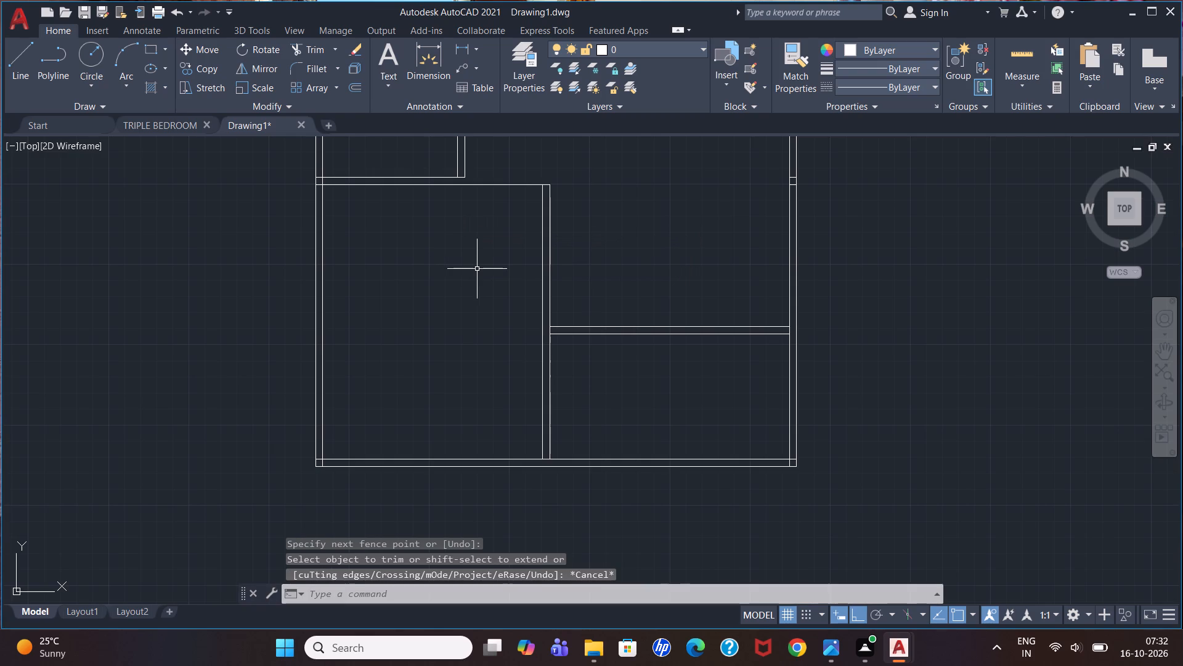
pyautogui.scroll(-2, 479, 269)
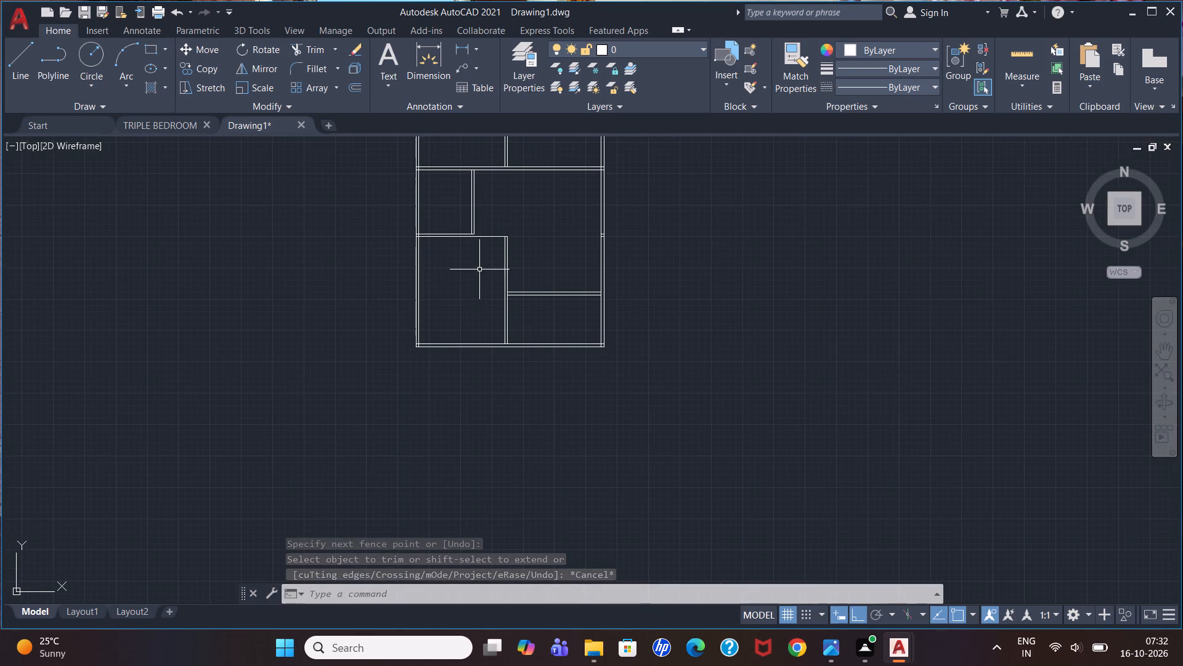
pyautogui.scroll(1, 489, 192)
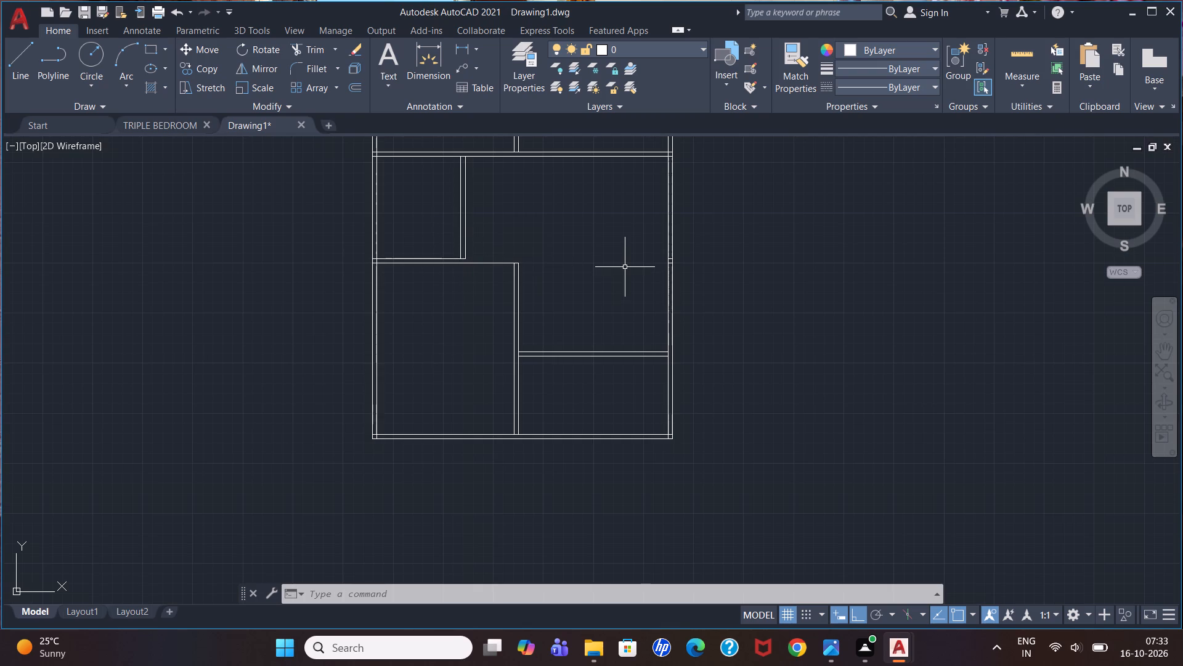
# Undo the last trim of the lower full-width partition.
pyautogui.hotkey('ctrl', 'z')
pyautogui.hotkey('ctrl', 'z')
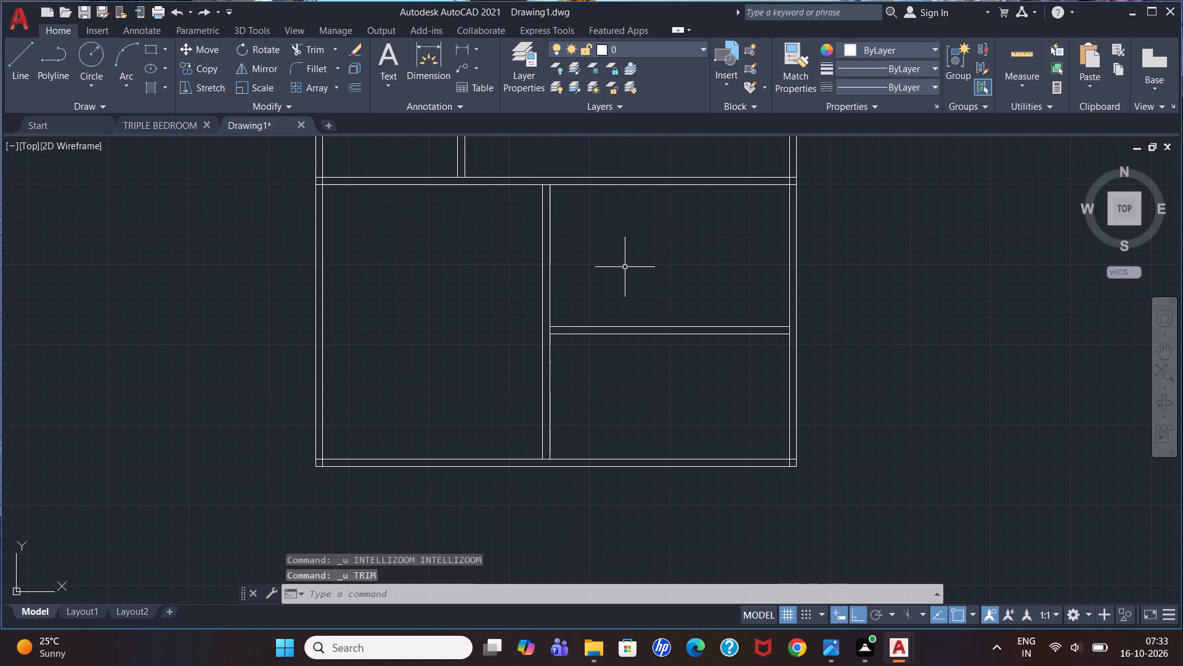
# Extend the outer line of the small middle-left room's vertical partition down to the lower line of the horizontal partition beneath it.
pyautogui.scroll(-1, 495, 181)
pyautogui.scroll(1, 502, 150)
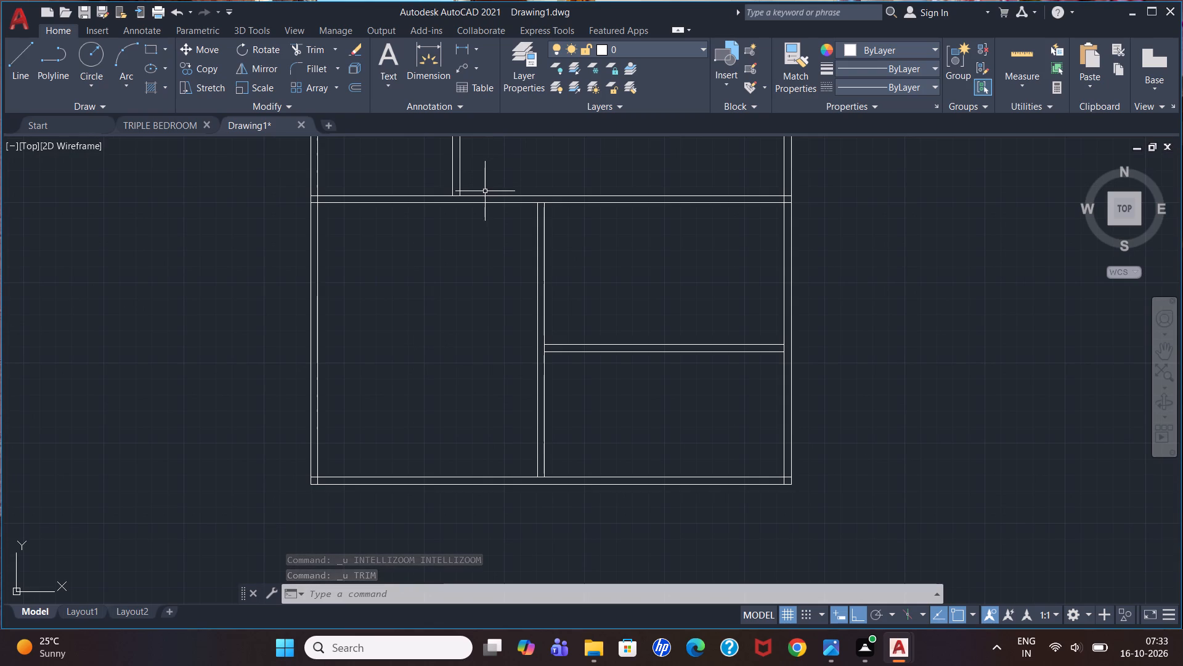
pyautogui.scroll(-4, 481, 194)
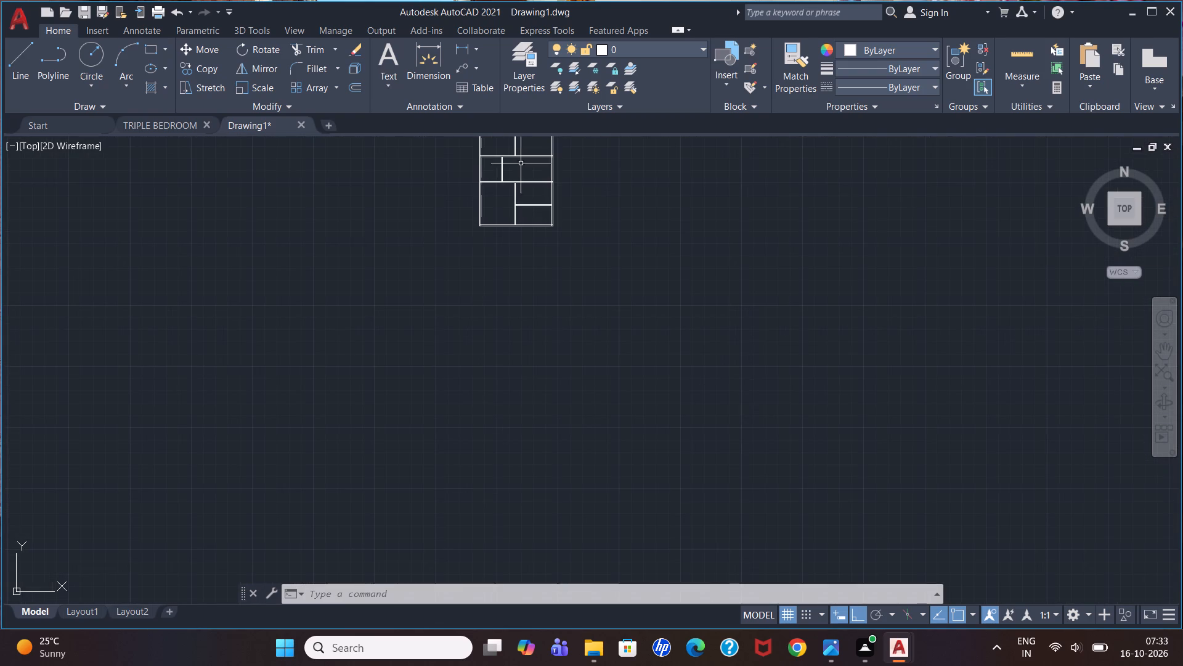
pyautogui.scroll(4, 525, 140)
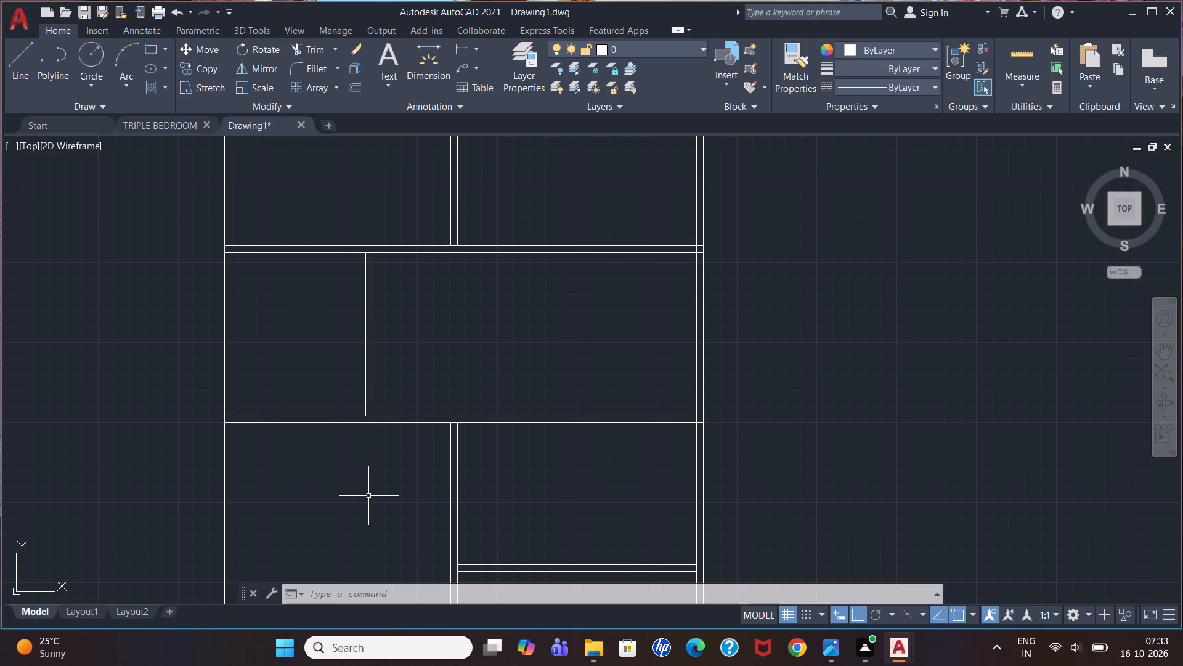
pyautogui.write('ex')
pyautogui.press('Return')
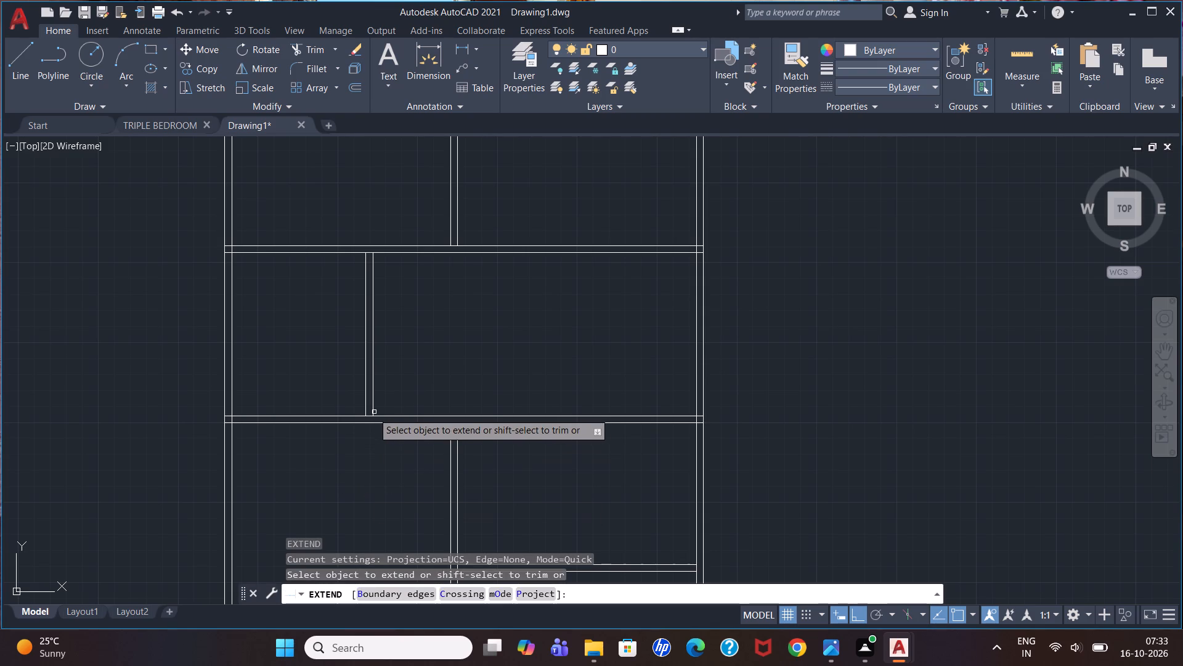
pyautogui.click(372, 413)
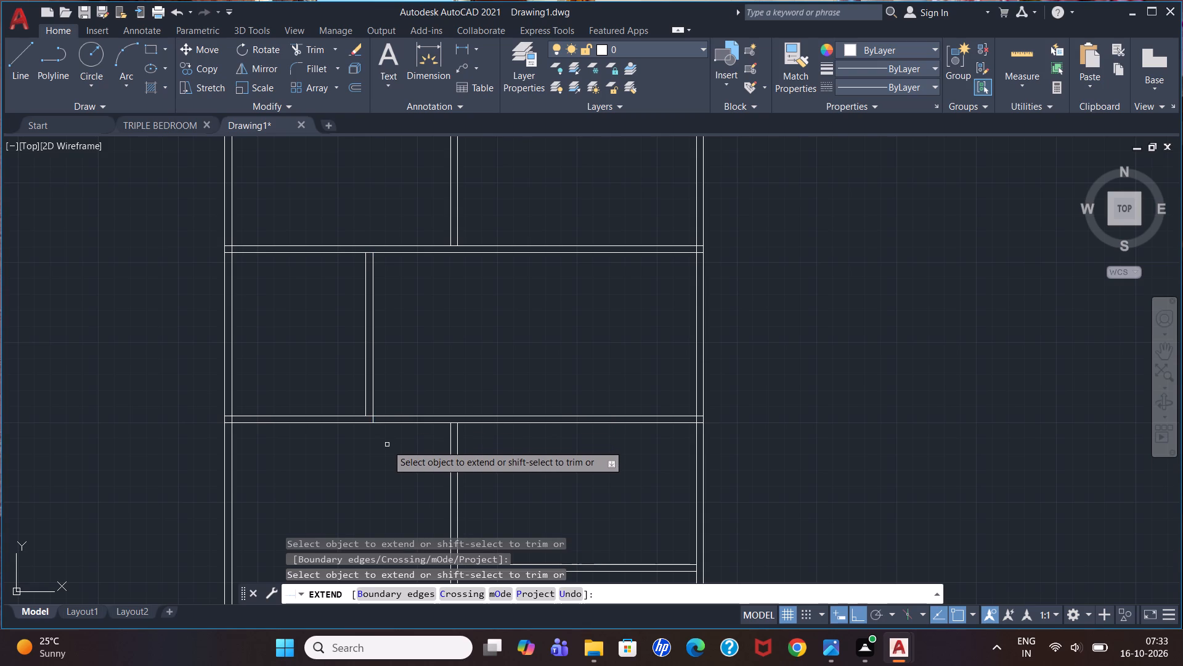
pyautogui.press('Escape')
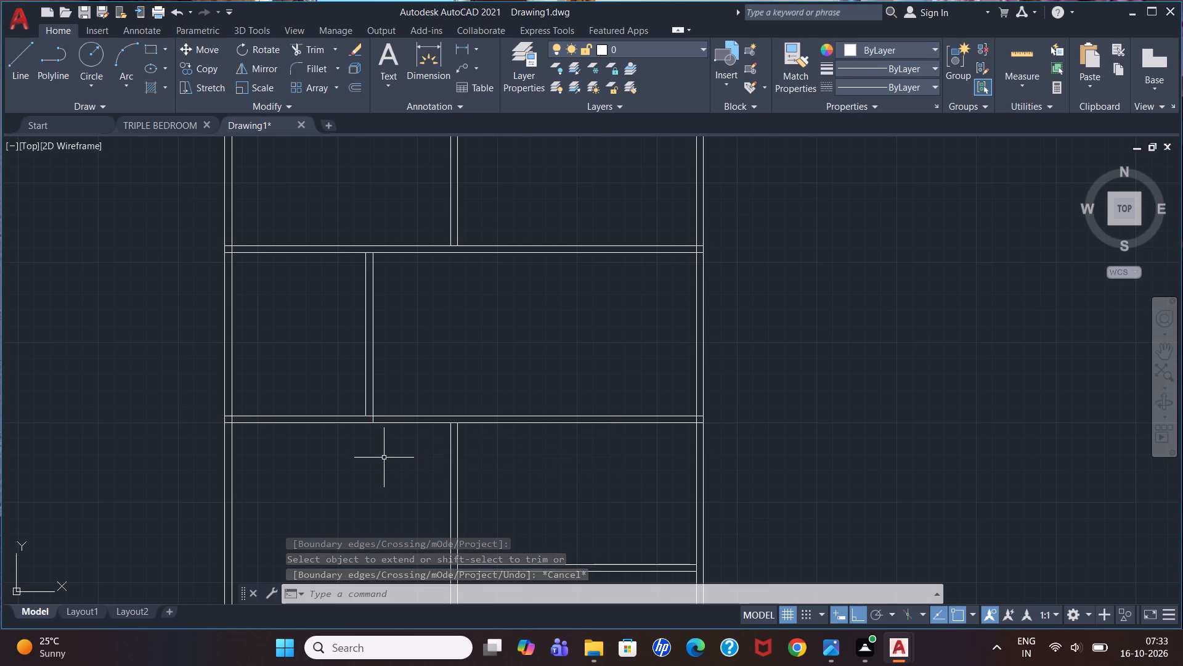
# Trim both lines of the lower full-width partition from the small middle-left room's corner to the right wall.
pyautogui.write('tr')
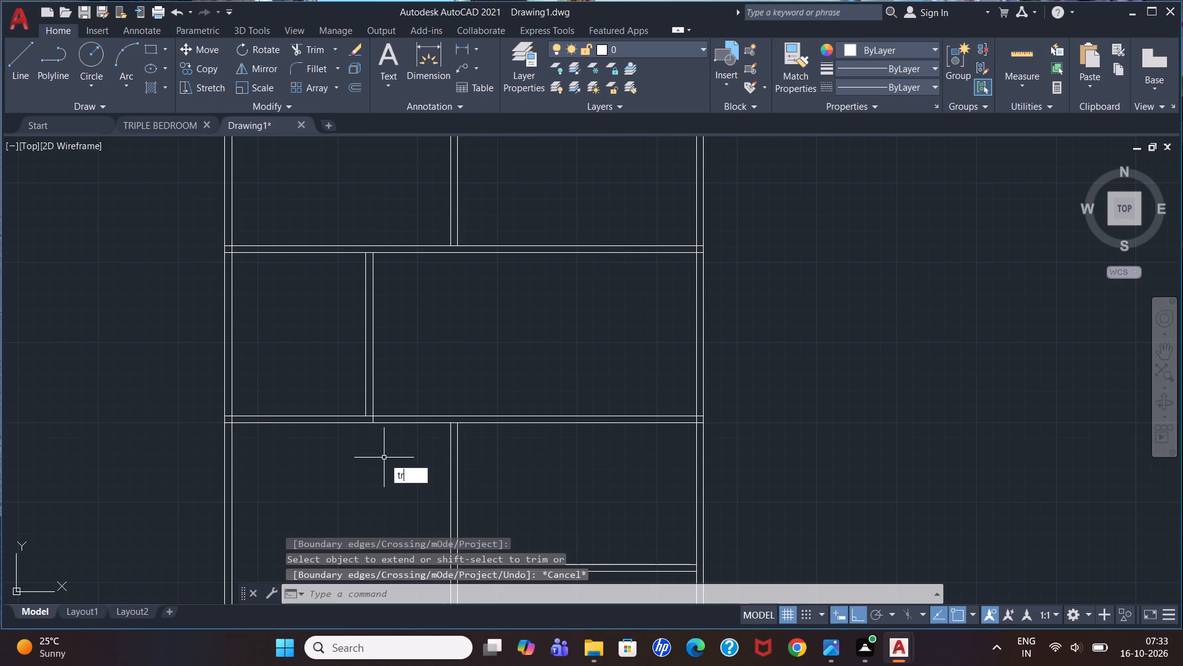
pyautogui.press('Return')
pyautogui.click(545, 380)
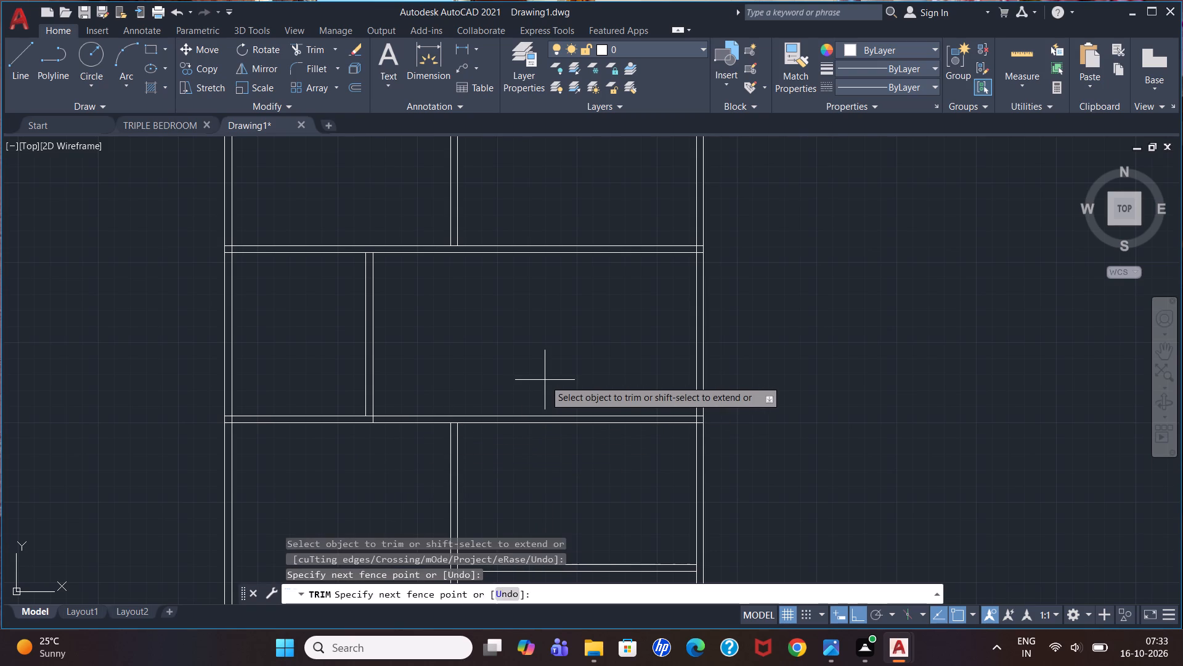
pyautogui.click(545, 445)
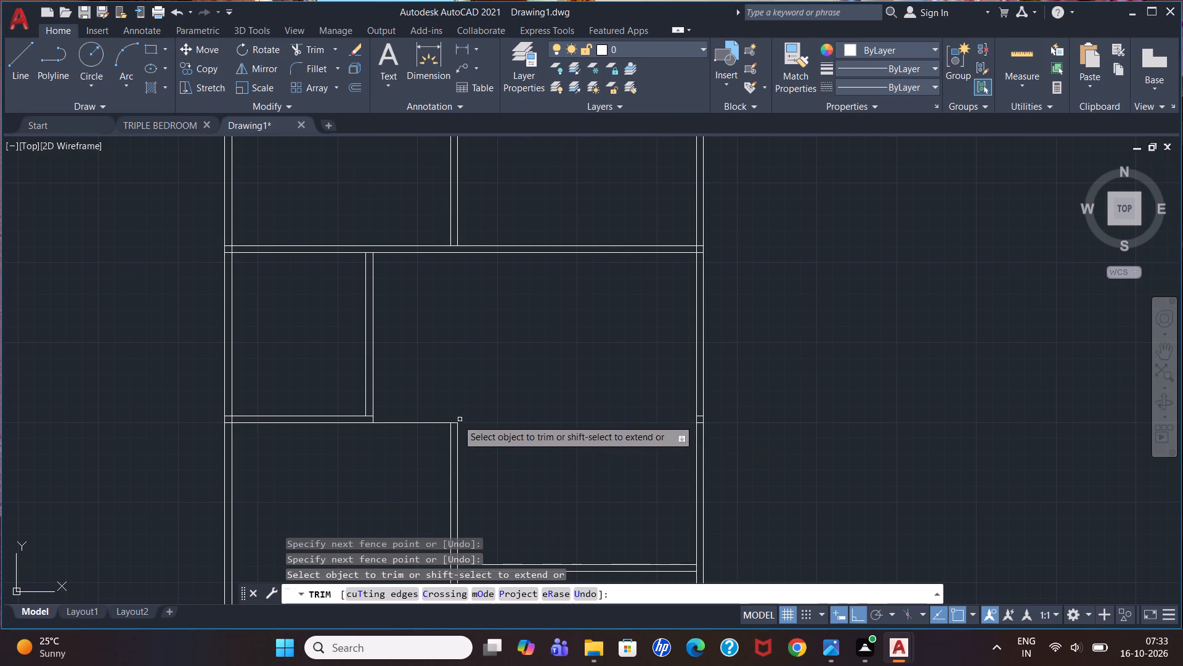
pyautogui.click(398, 424)
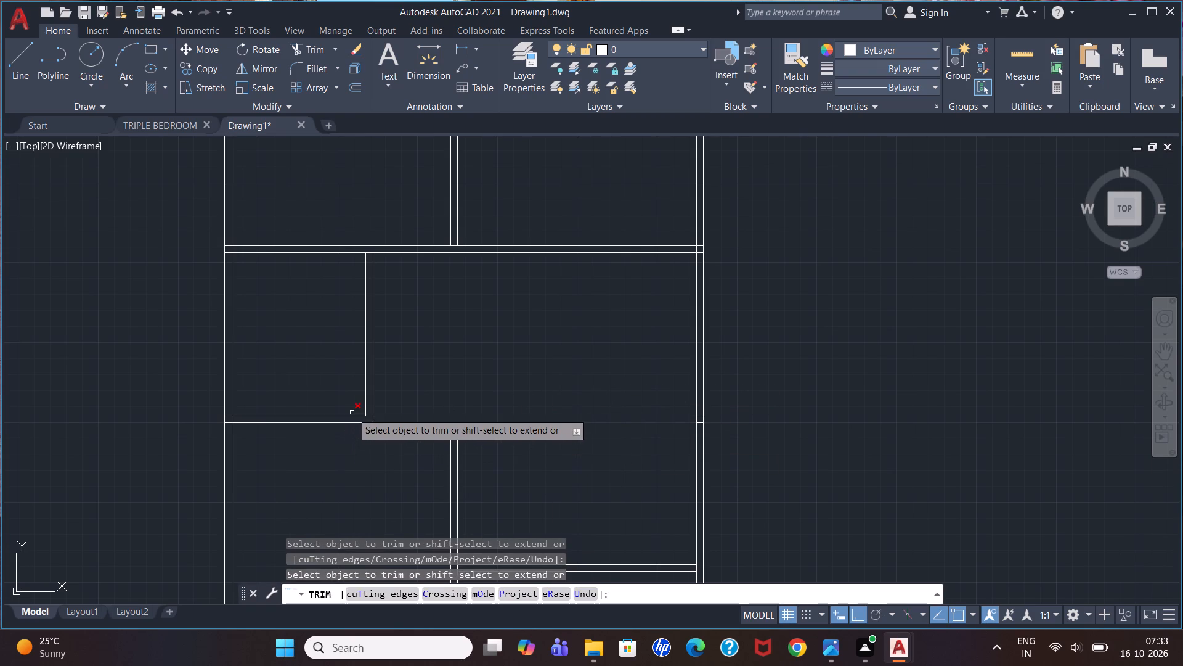
pyautogui.press('Escape')
# Delete the duplicate lines lying over the bottom-right room's bottom inner wall line and the top-left room's left inner wall line.
pyautogui.scroll(-1, 406, 385)
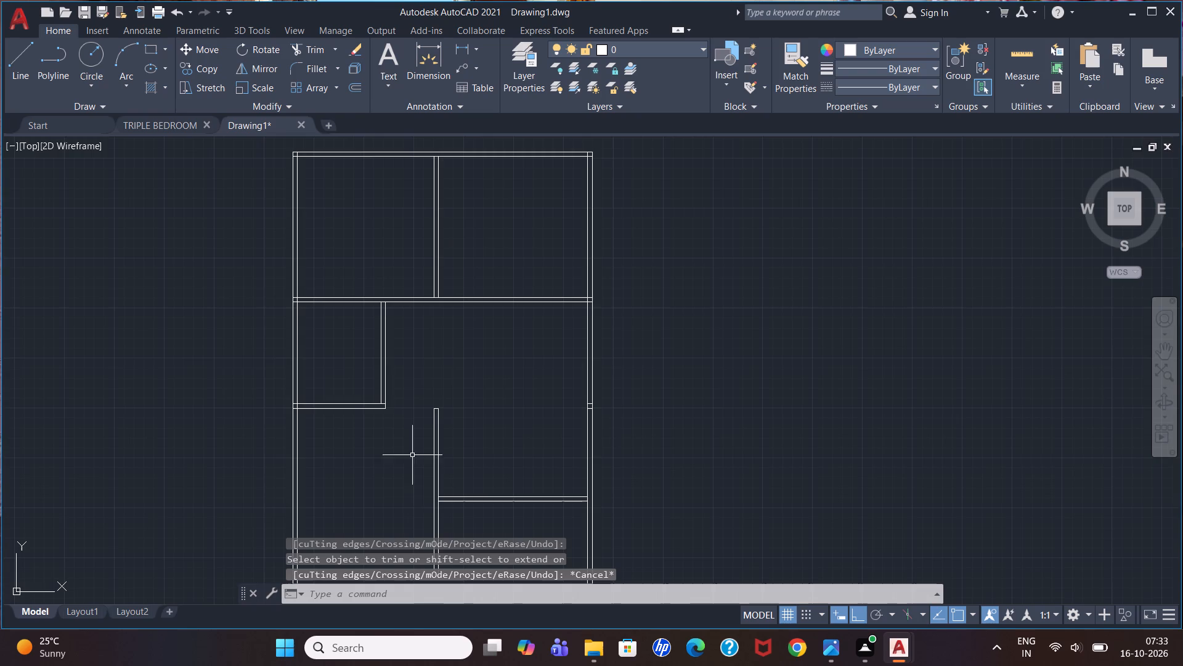
pyautogui.scroll(-2, 420, 462)
pyautogui.scroll(2, 410, 484)
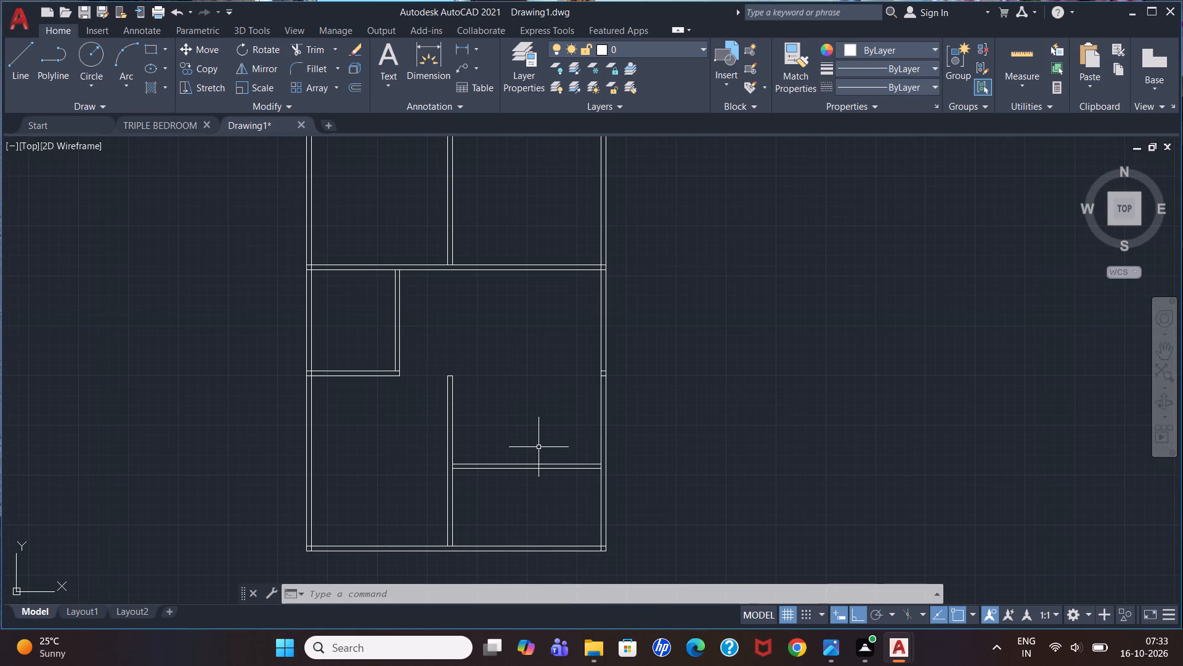
pyautogui.press('Escape')
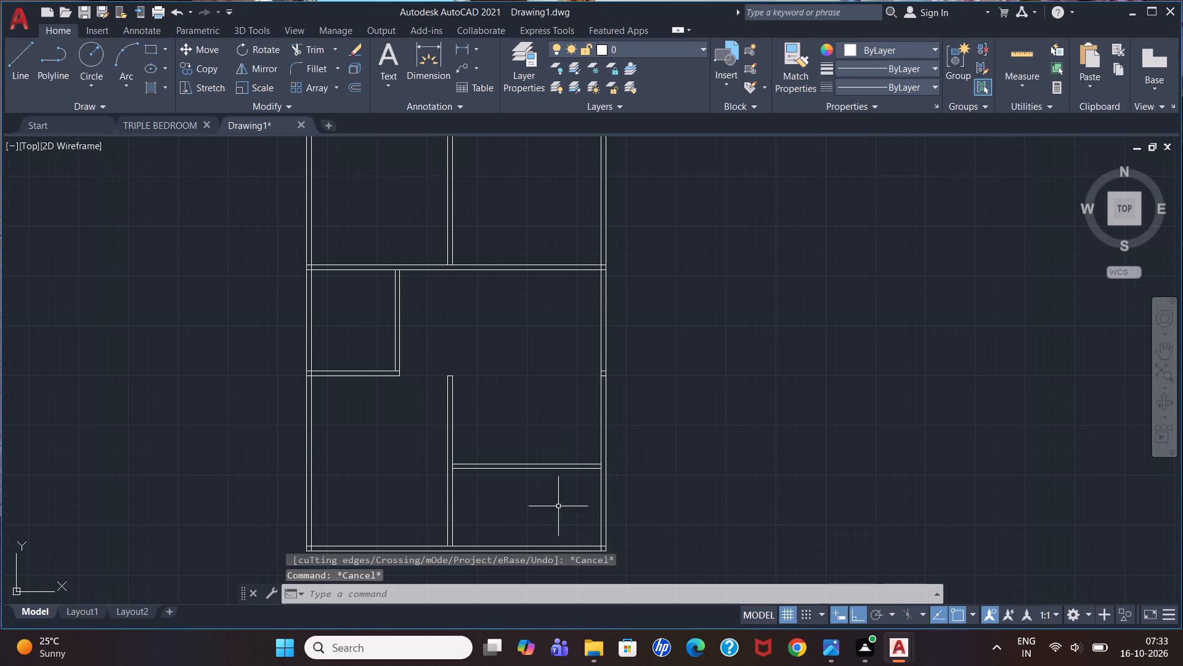
pyautogui.click(551, 546)
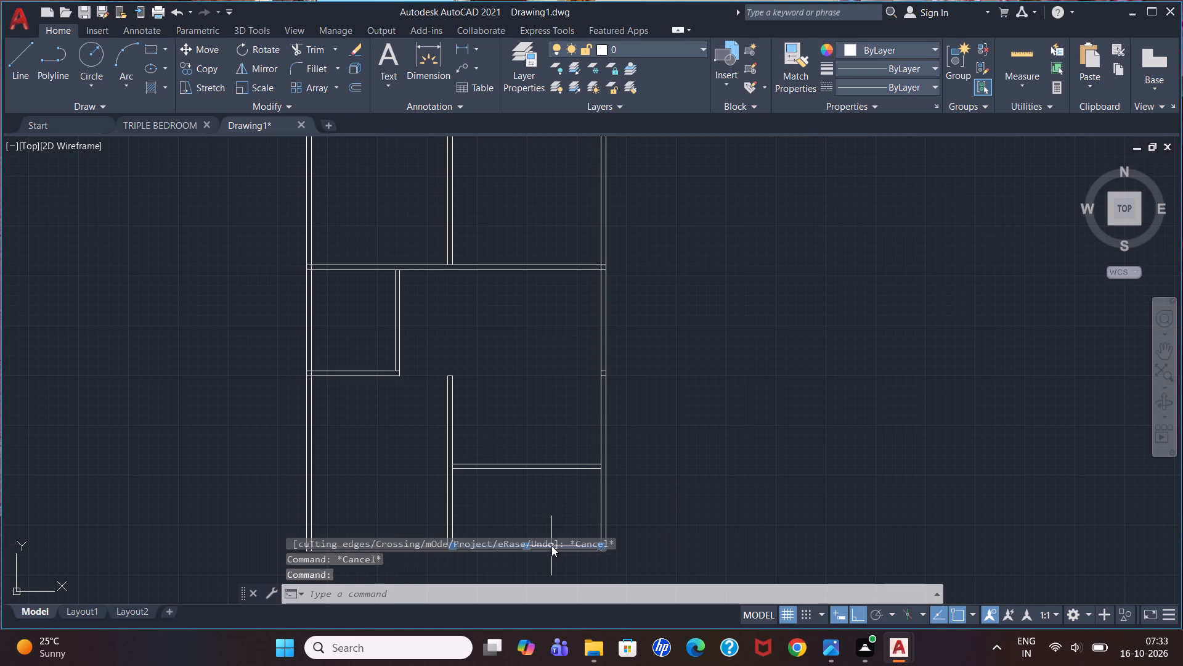
pyautogui.press('Delete')
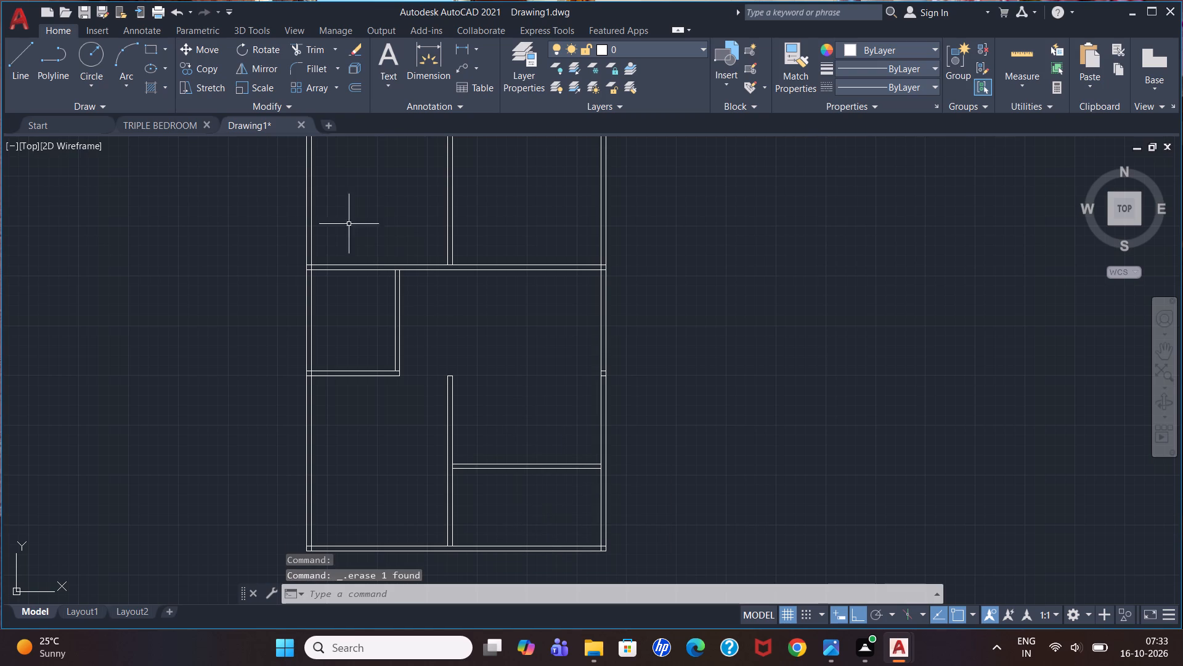
pyautogui.click(309, 207)
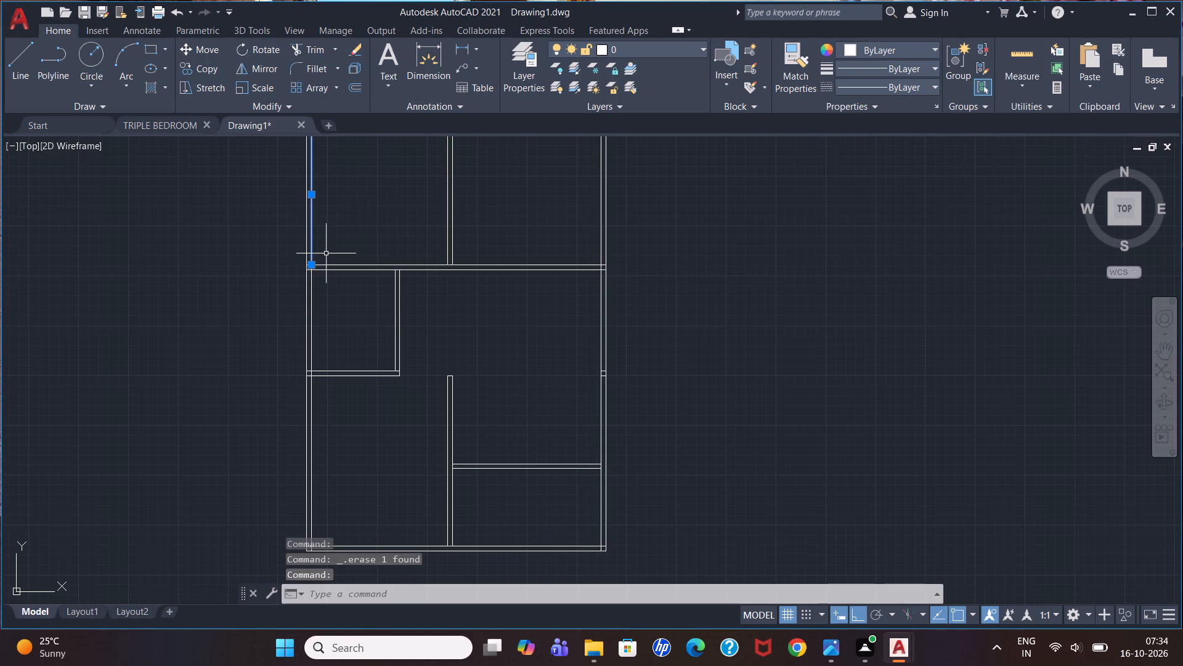
pyautogui.press('Delete')
# Offset the upper line of the bottom-right horizontal partition 11'4" upward to start another horizontal partition.
pyautogui.press('o')
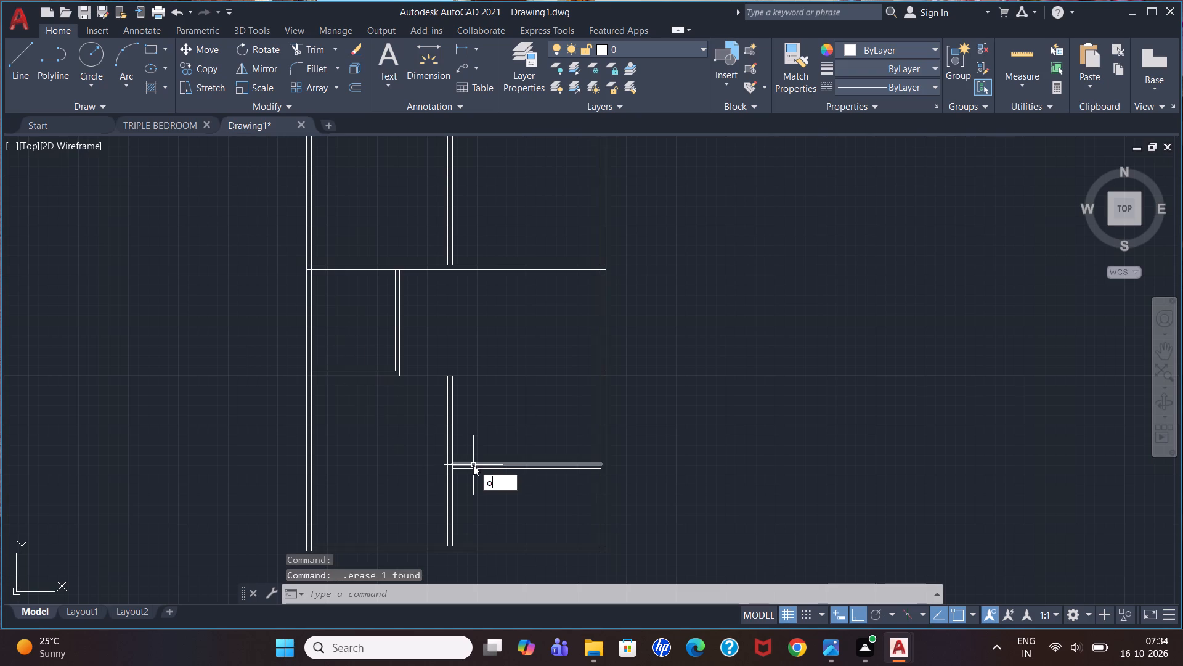
pyautogui.press('Return')
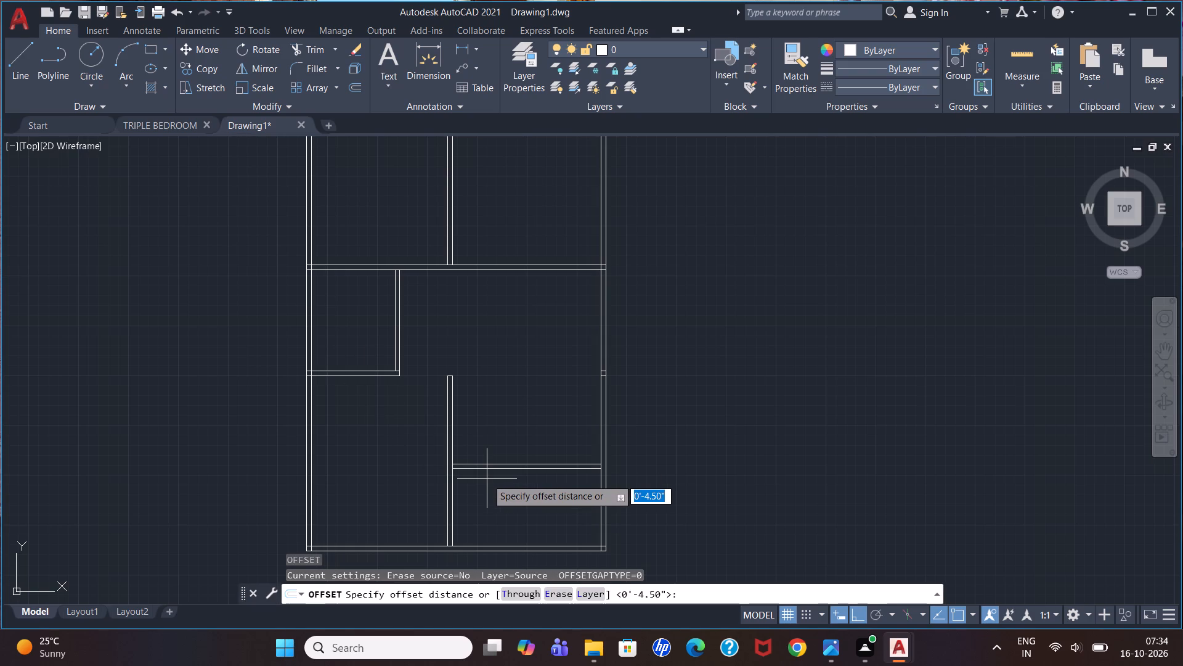
pyautogui.write('11\'4"')
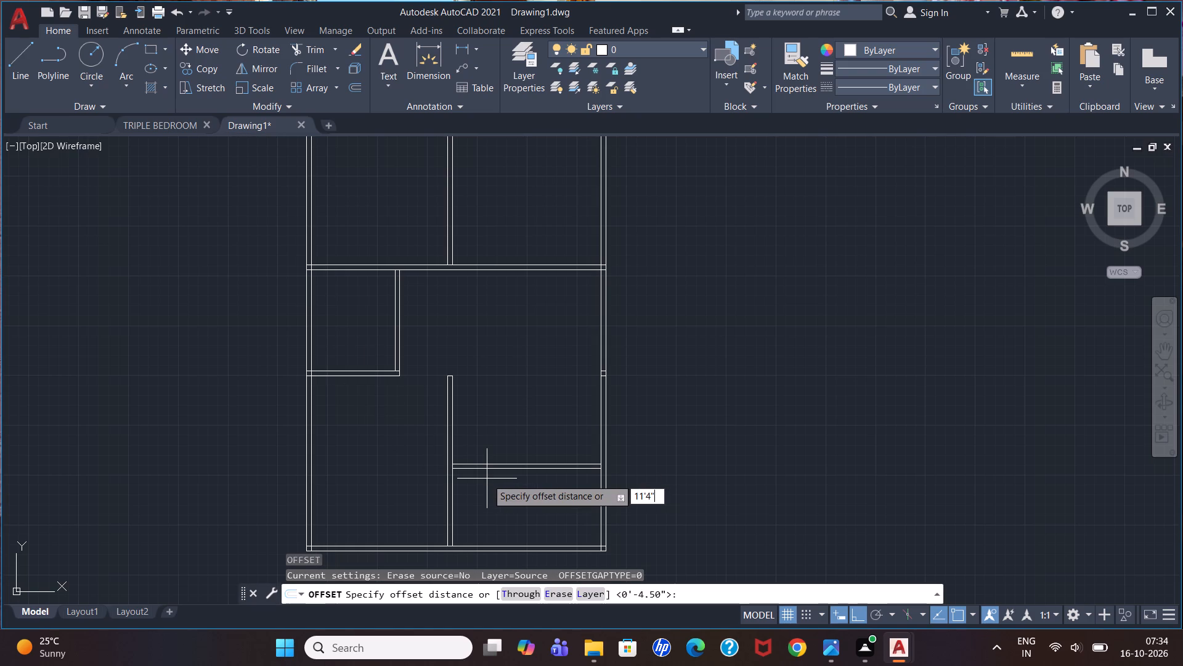
pyautogui.press('Return')
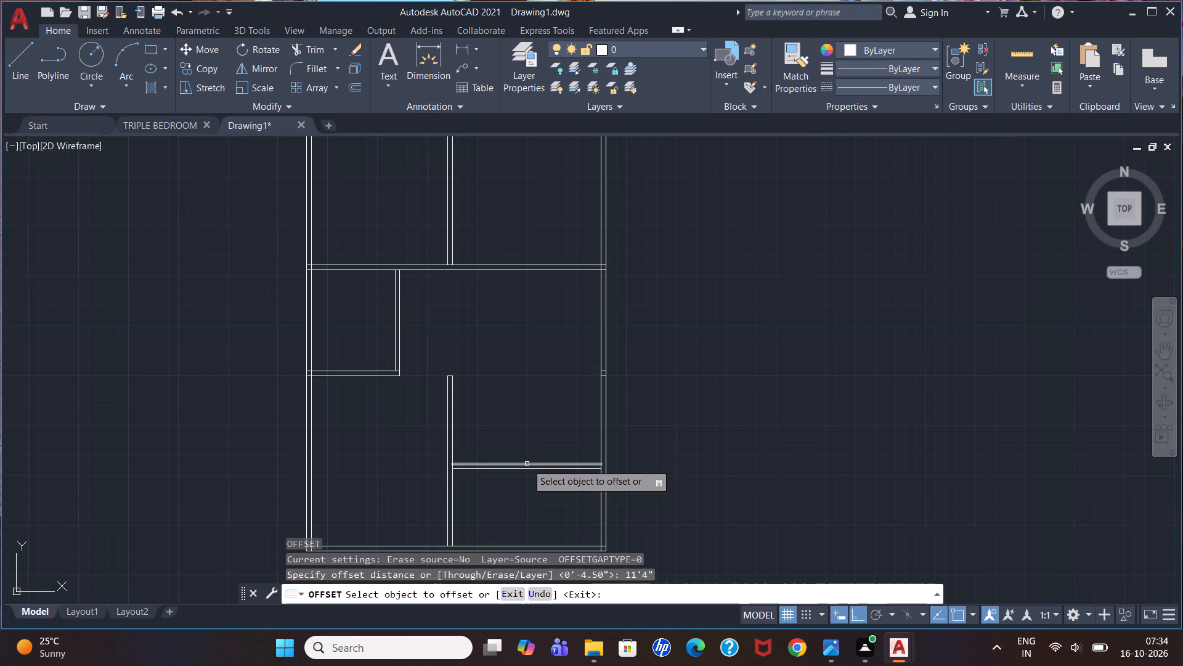
pyautogui.click(527, 464)
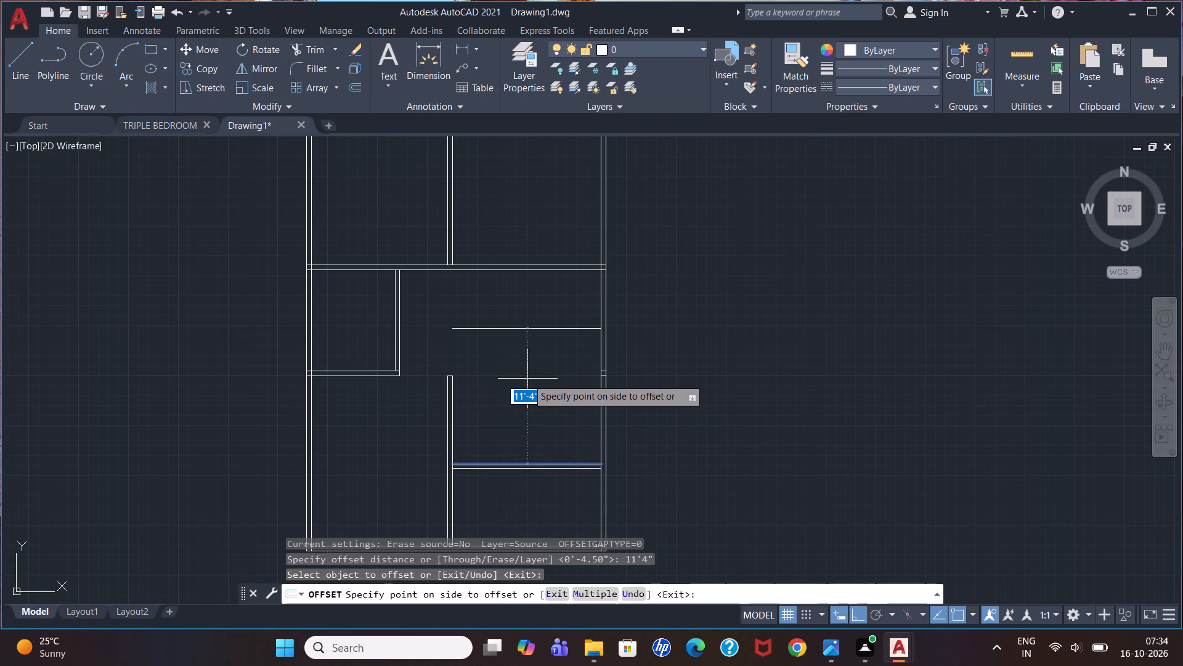
pyautogui.click(527, 379)
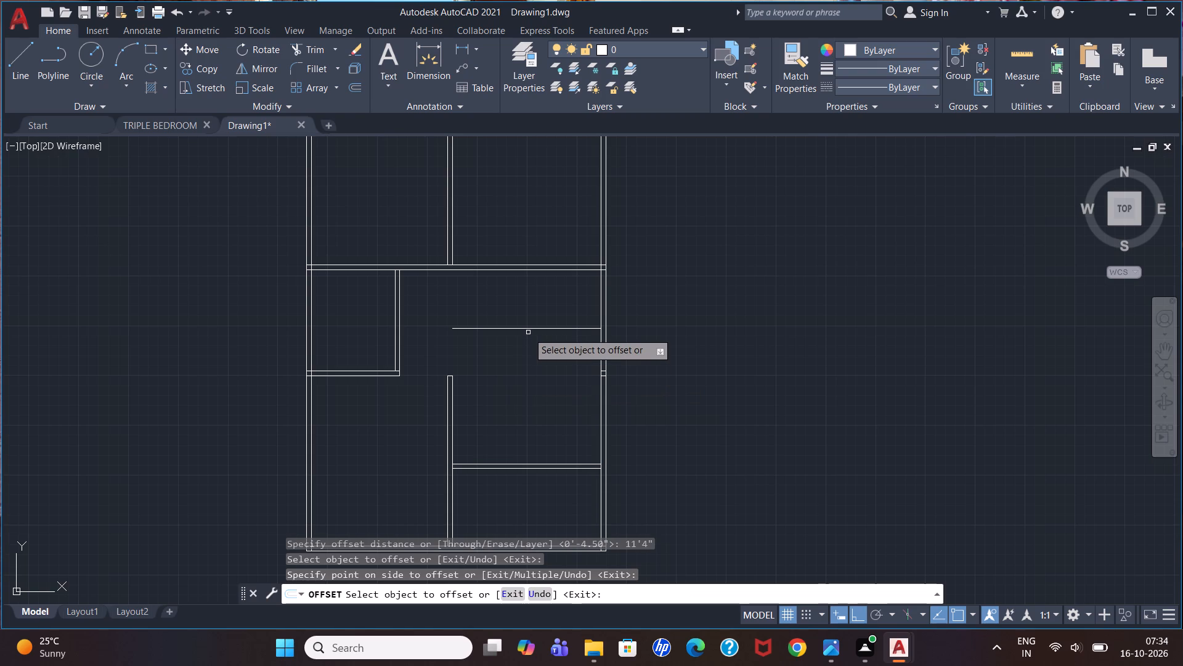
pyautogui.press('Escape')
# Offset the new middle-right horizontal partition line 4.5" upward to give the partition its thickness.
pyautogui.press('o')
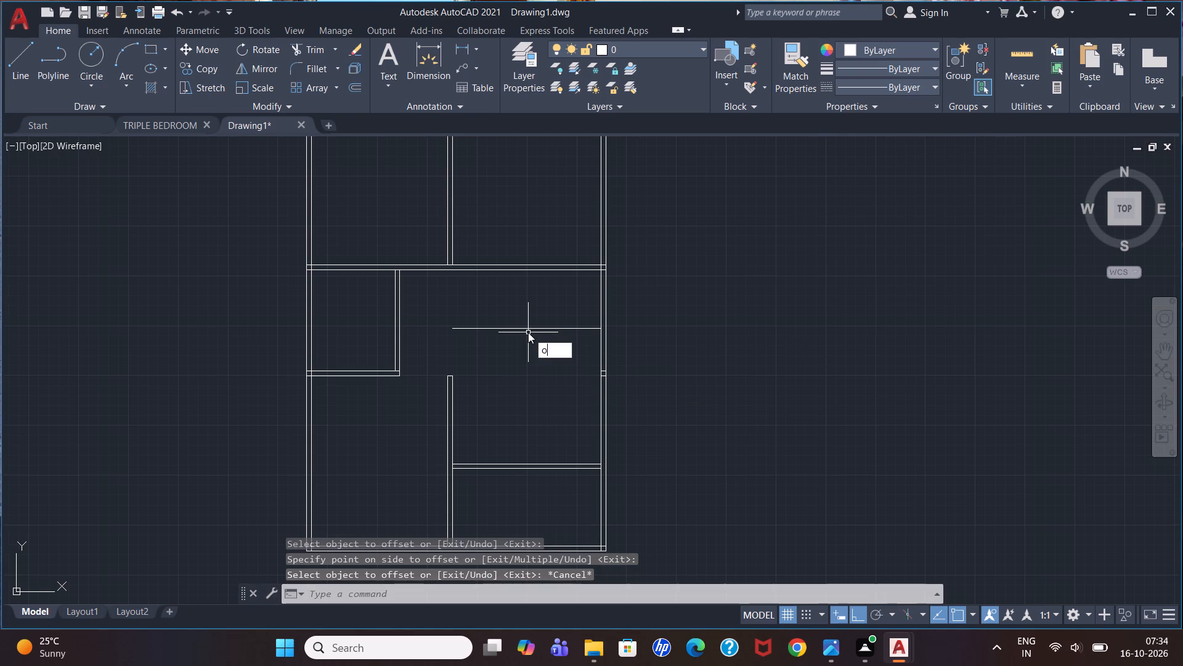
pyautogui.press('Return')
pyautogui.write('4.5')
pyautogui.hotkey('shift', '"')
pyautogui.press('Return')
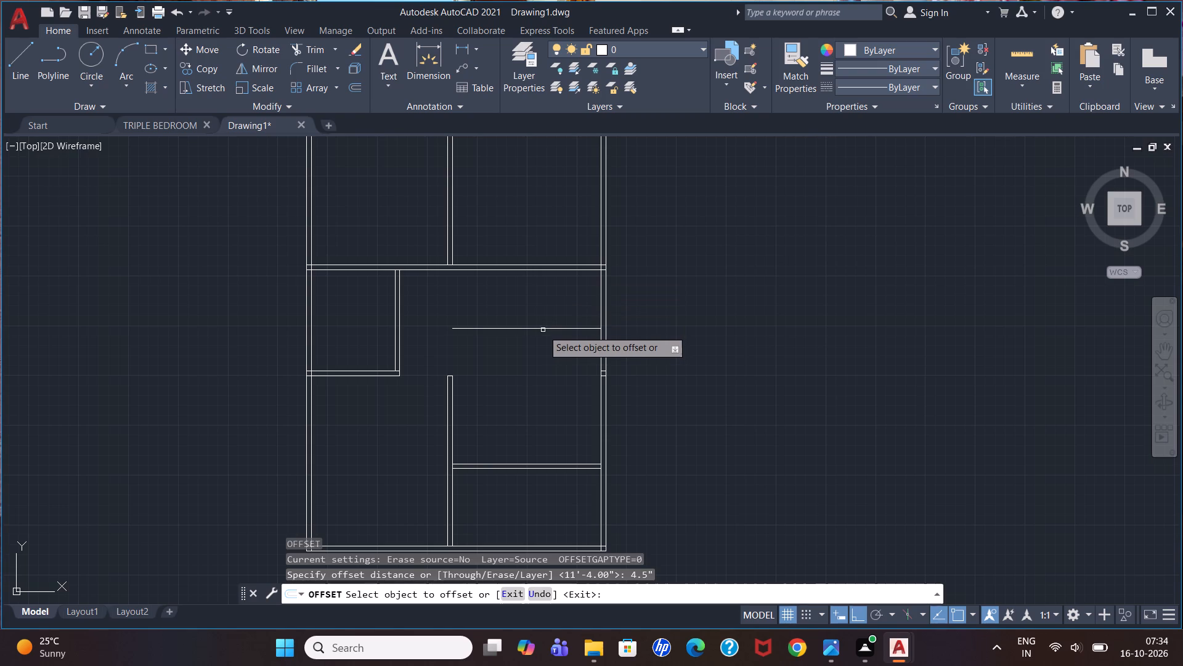
pyautogui.click(541, 328)
pyautogui.click(542, 314)
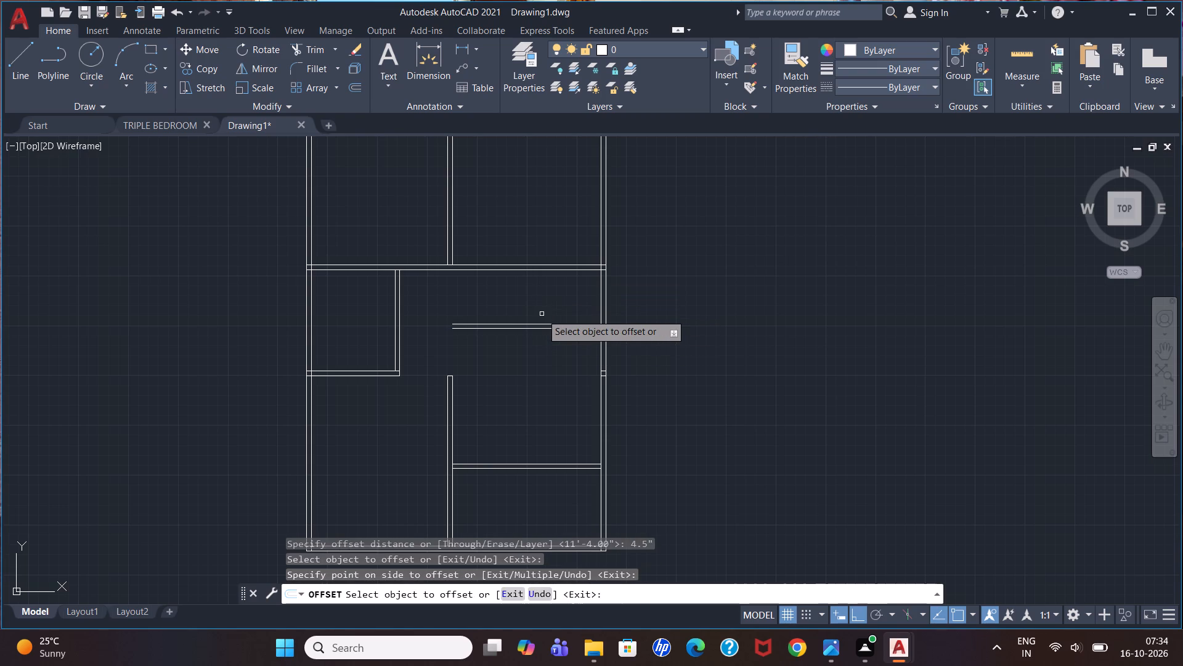
pyautogui.press('`')
pyautogui.press('Escape')
pyautogui.press('Escape')
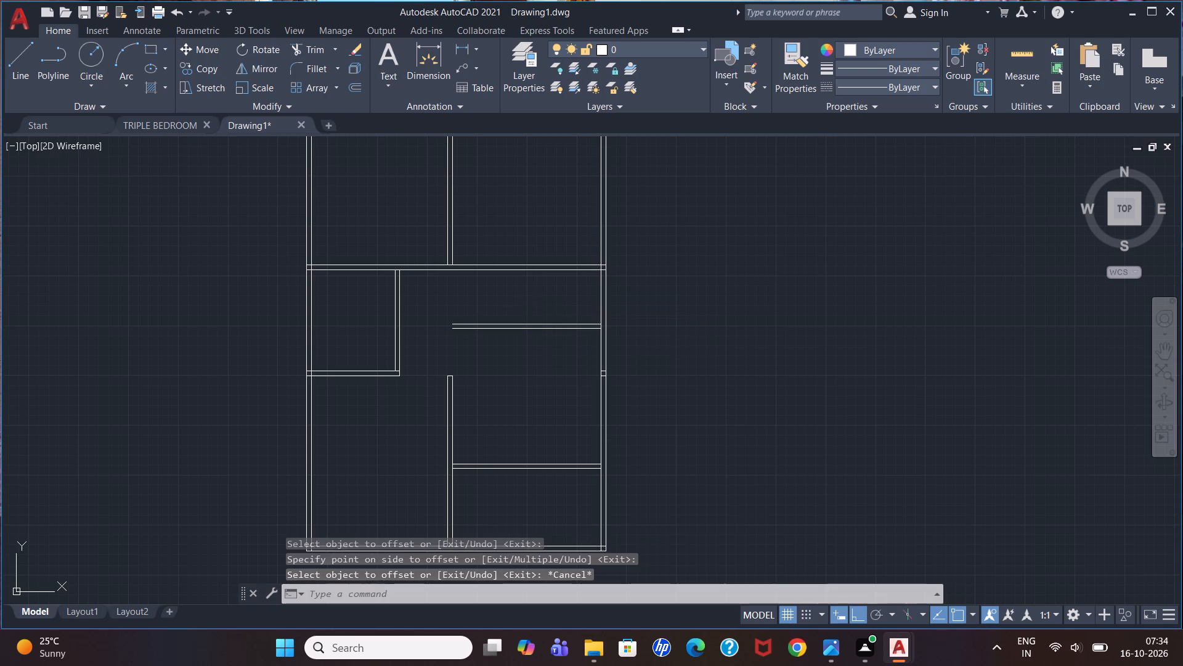
pyautogui.press('Escape')
pyautogui.press('Escape')
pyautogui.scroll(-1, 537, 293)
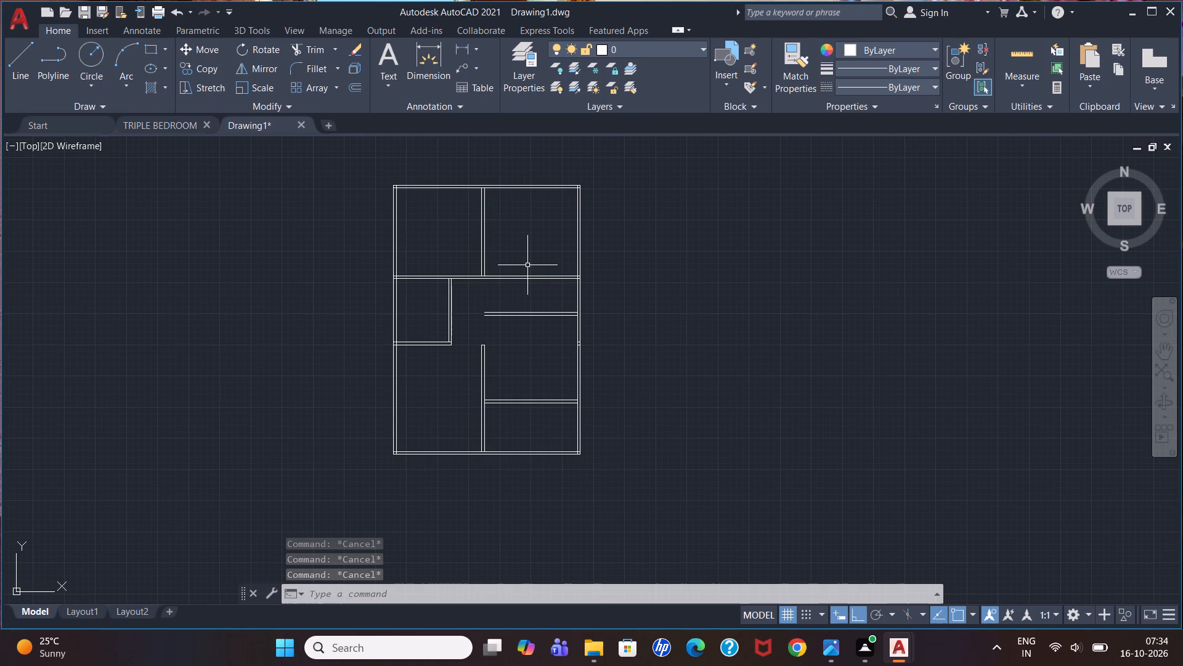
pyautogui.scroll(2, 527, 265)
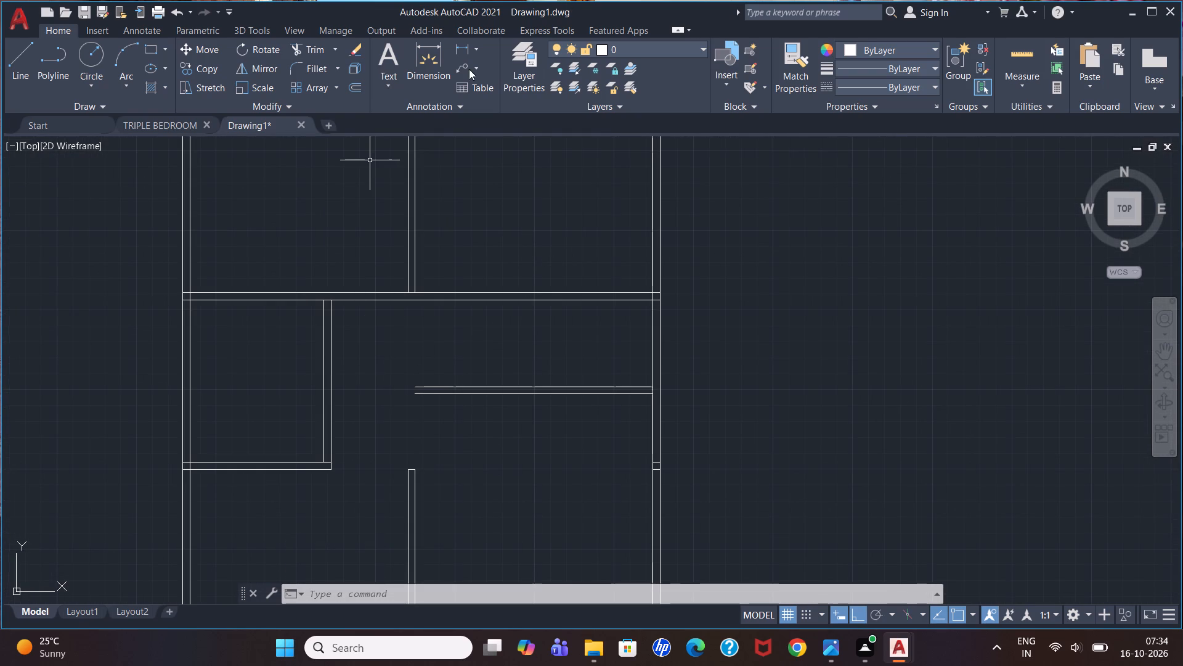
# Measure the clear distance from the upper full-width partition down to the middle-right horizontal partition's top line.
pyautogui.click(461, 50)
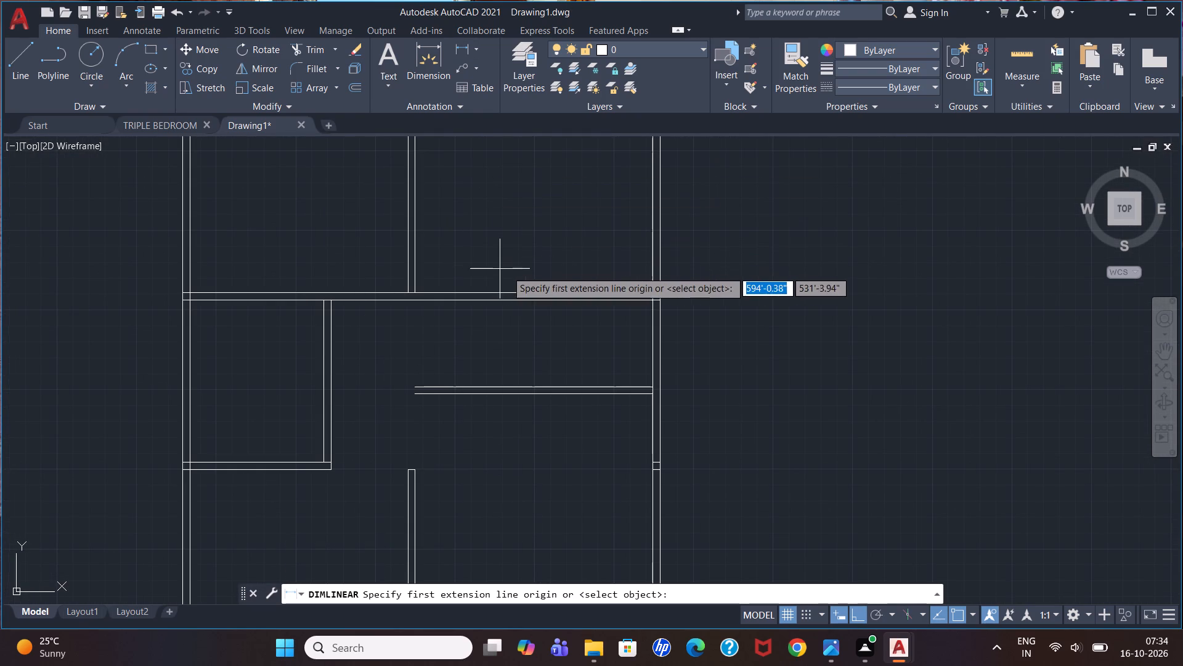
pyautogui.scroll(1, 516, 272)
pyautogui.click(582, 319)
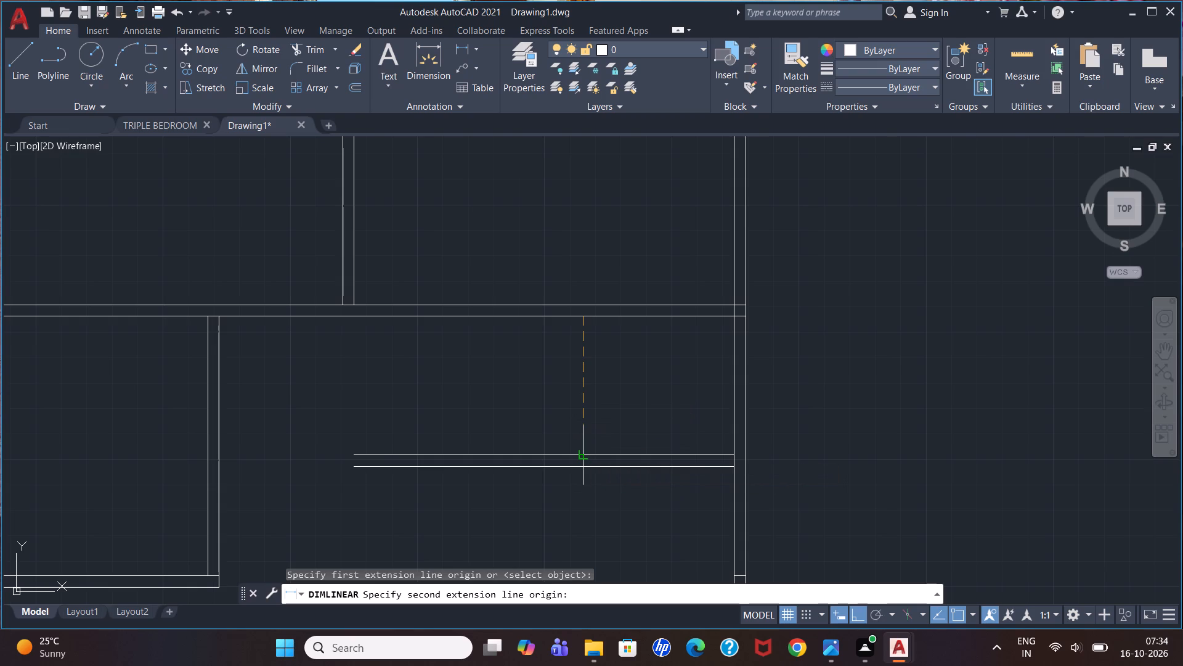
pyautogui.click(585, 456)
pyautogui.scroll(1, 585, 456)
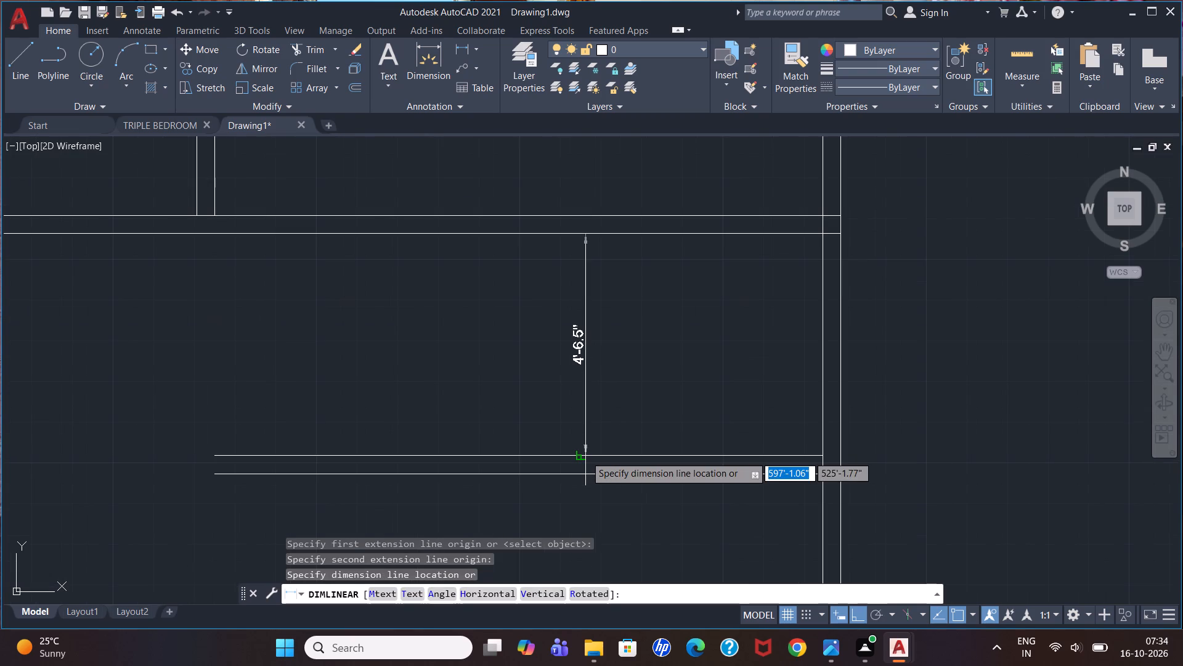
pyautogui.press('Escape')
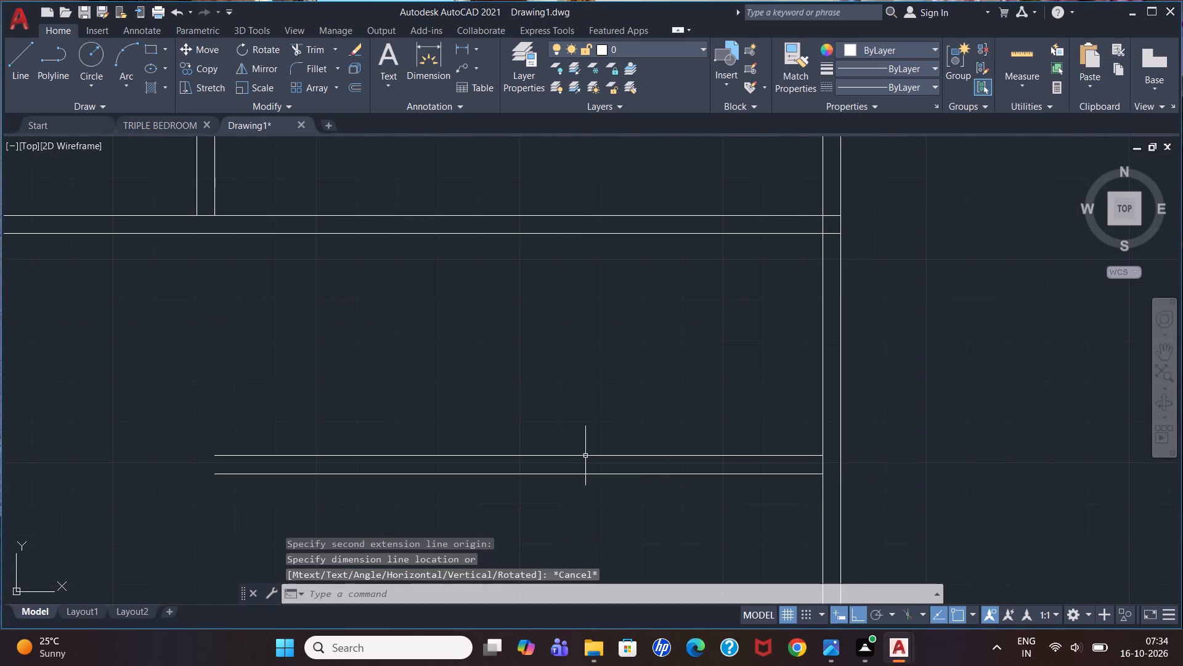
# Draw a vertical line along the right wall's inner face from the upper full-width partition to the middle-right horizontal partition.
pyautogui.scroll(-2, 564, 360)
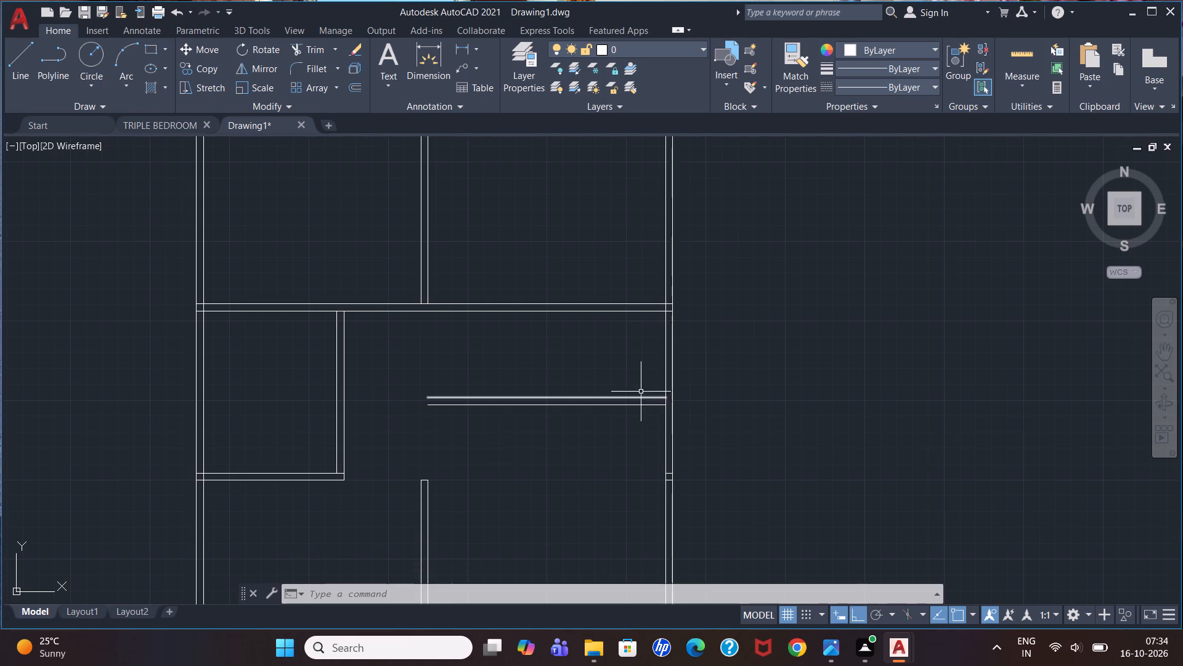
pyautogui.press('l')
pyautogui.press('Return')
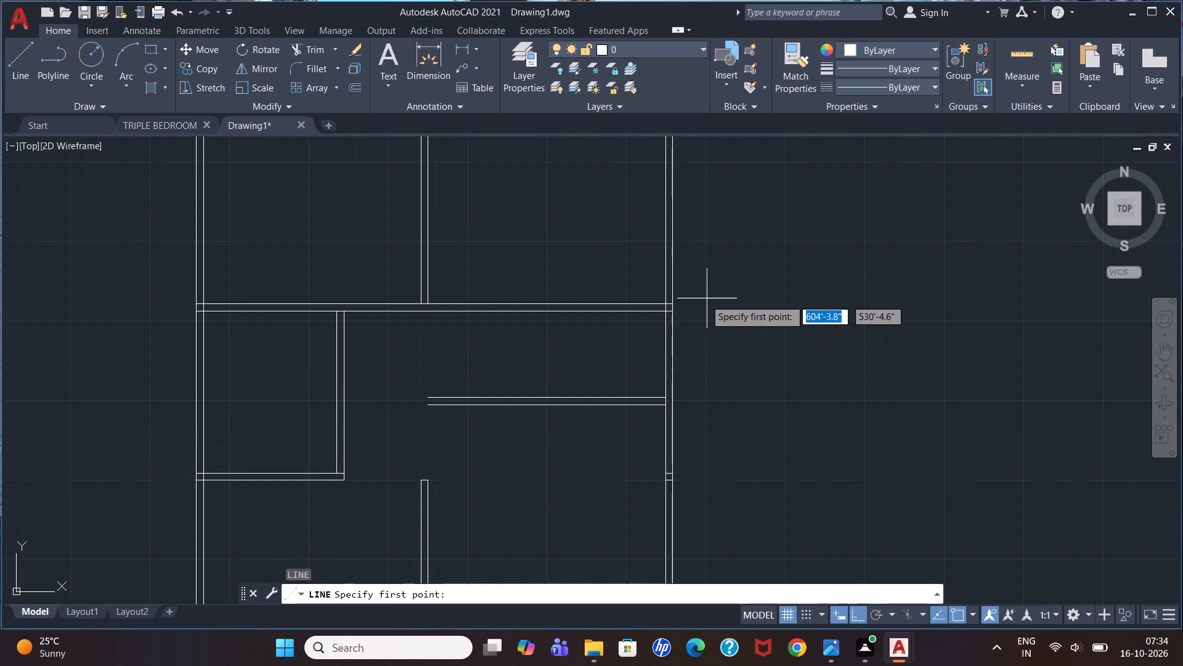
pyautogui.click(664, 315)
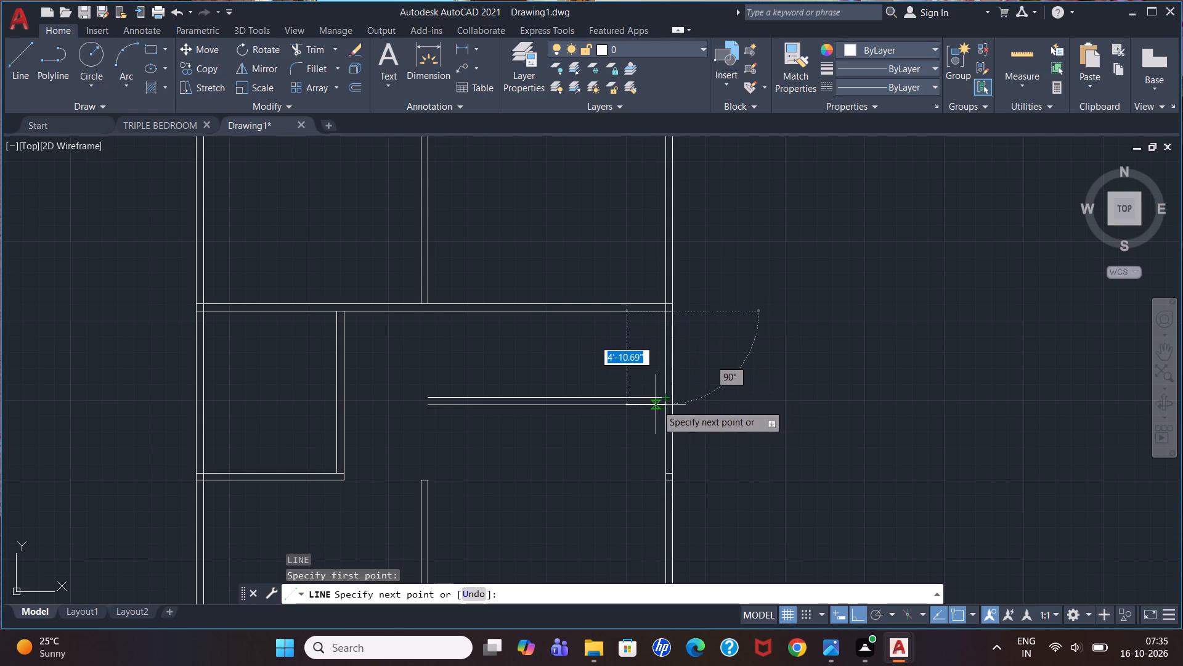
pyautogui.click(667, 401)
pyautogui.press('Escape')
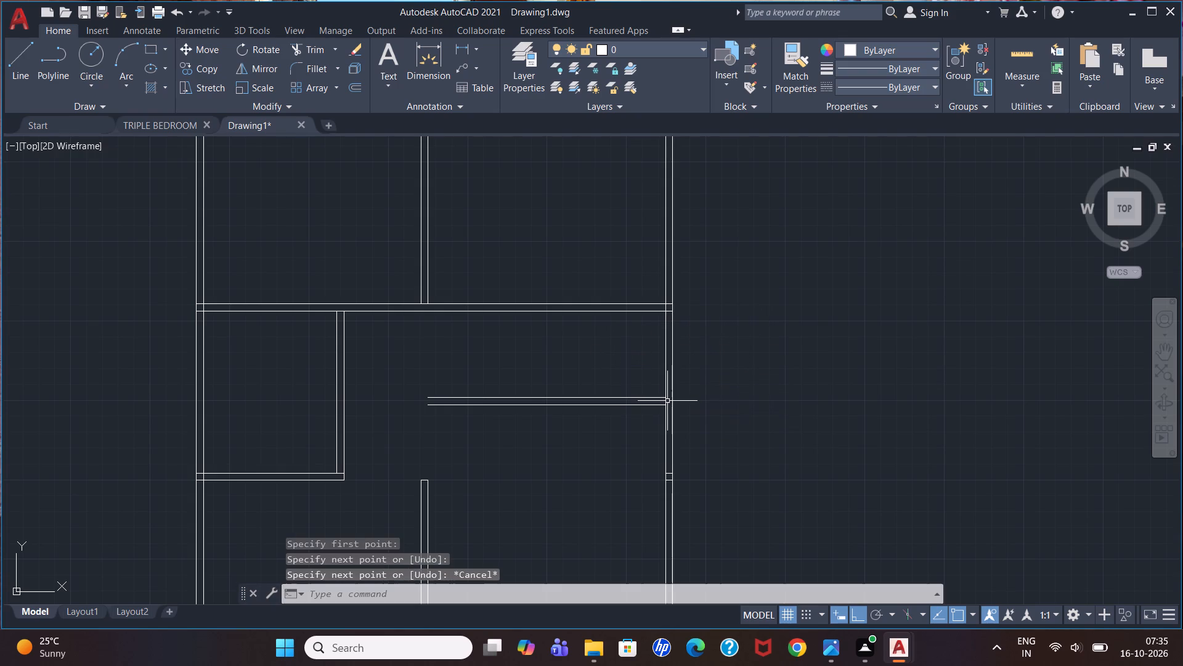
# Offset the new vertical line 8' to the left to start a partition above the middle-right horizontal partition.
pyautogui.press('o')
pyautogui.press('Return')
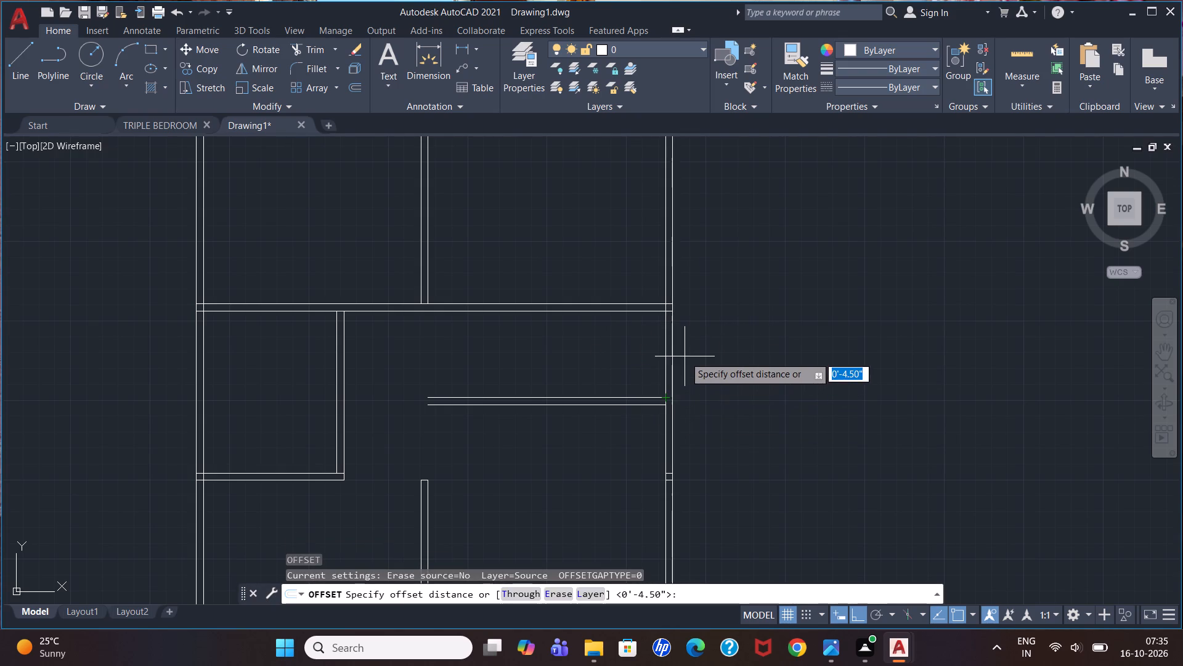
pyautogui.press('8')
pyautogui.press("'")
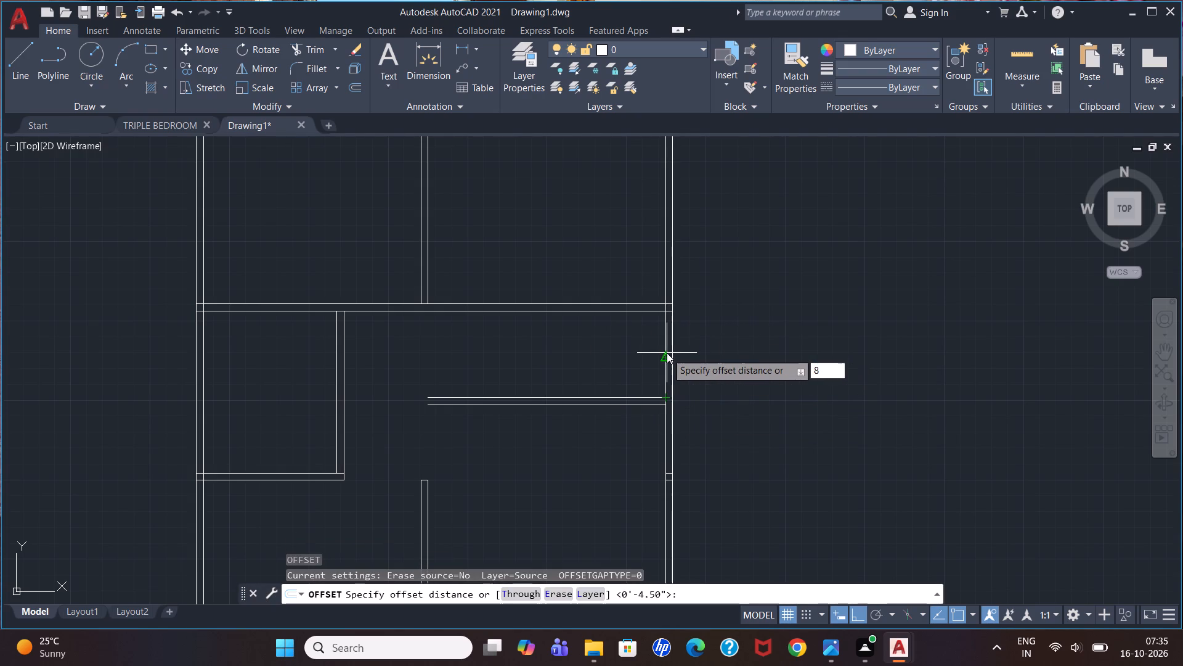
pyautogui.press('Return')
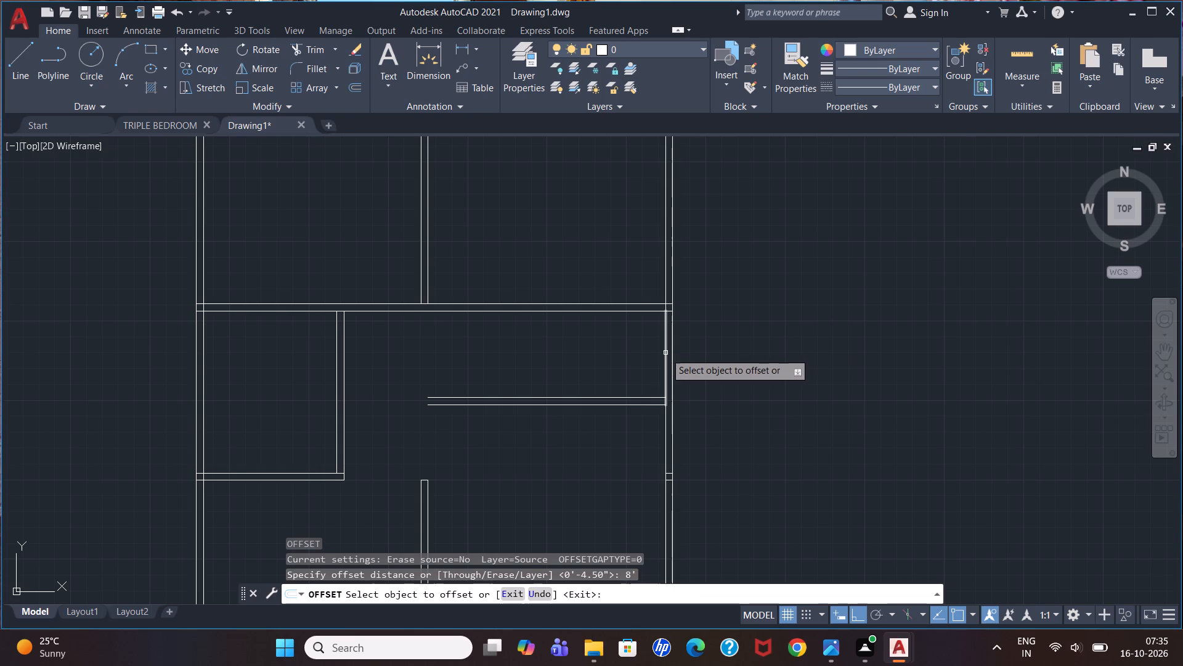
pyautogui.click(665, 353)
pyautogui.click(595, 362)
pyautogui.press('Escape')
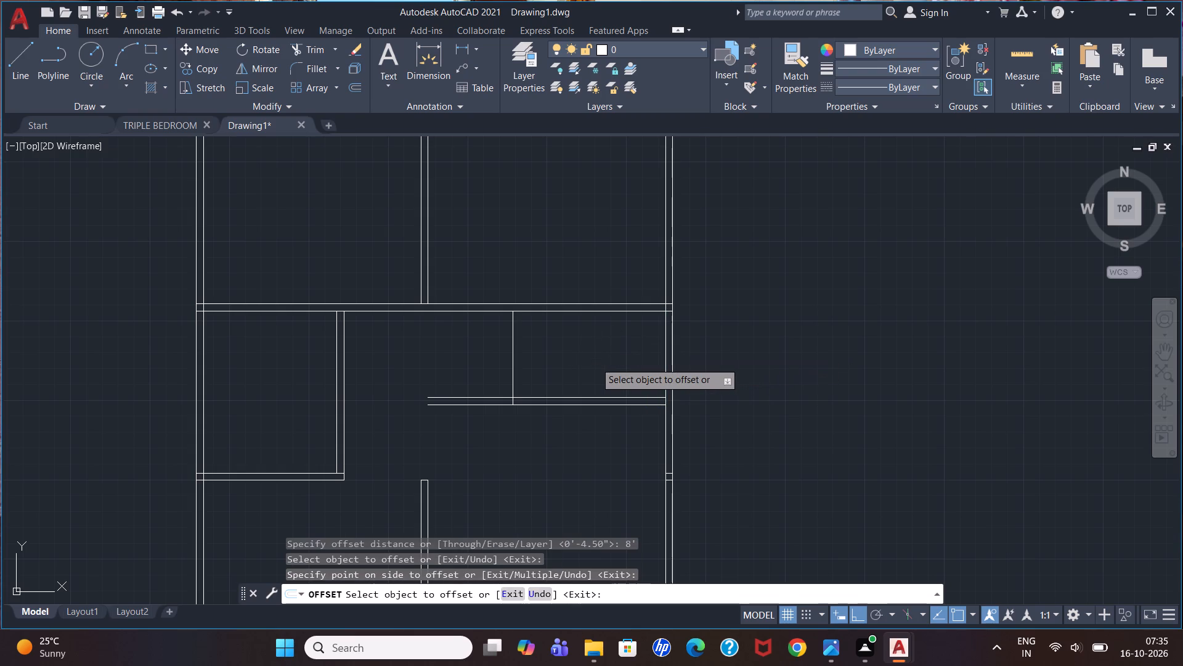
# Offset the new vertical partition line 4.5" to the left to give the partition its thickness.
pyautogui.press('o')
pyautogui.press('Return')
pyautogui.write('4.5')
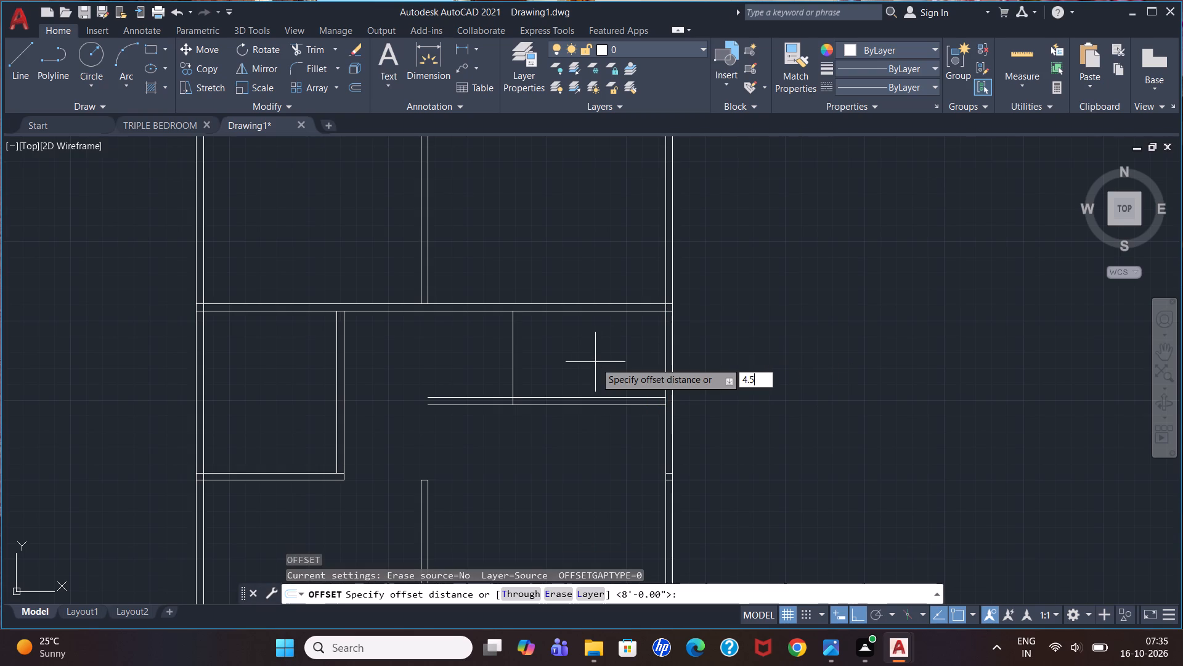
pyautogui.hotkey('shift', '"')
pyautogui.press('Return')
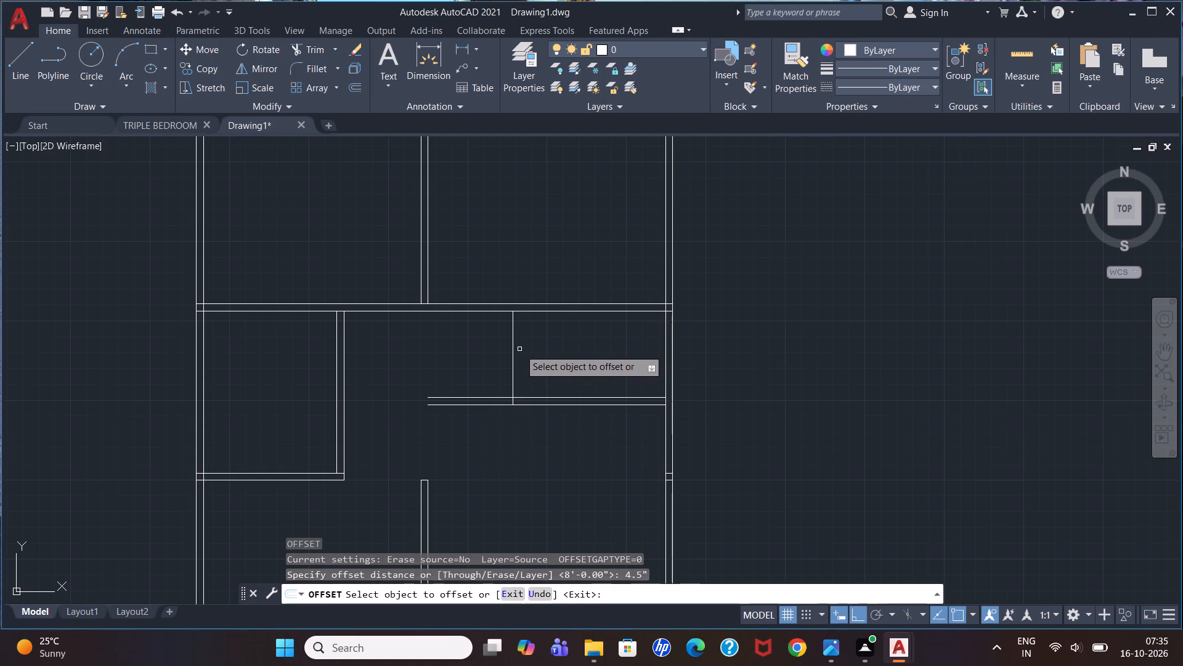
pyautogui.click(513, 355)
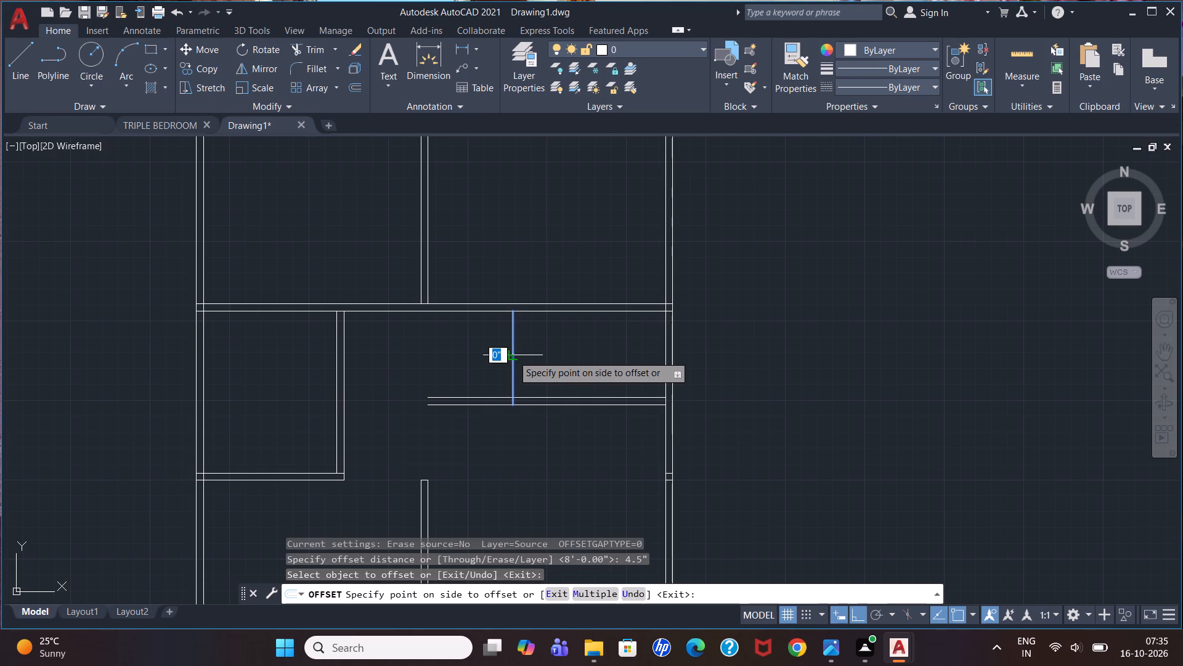
pyautogui.click(451, 359)
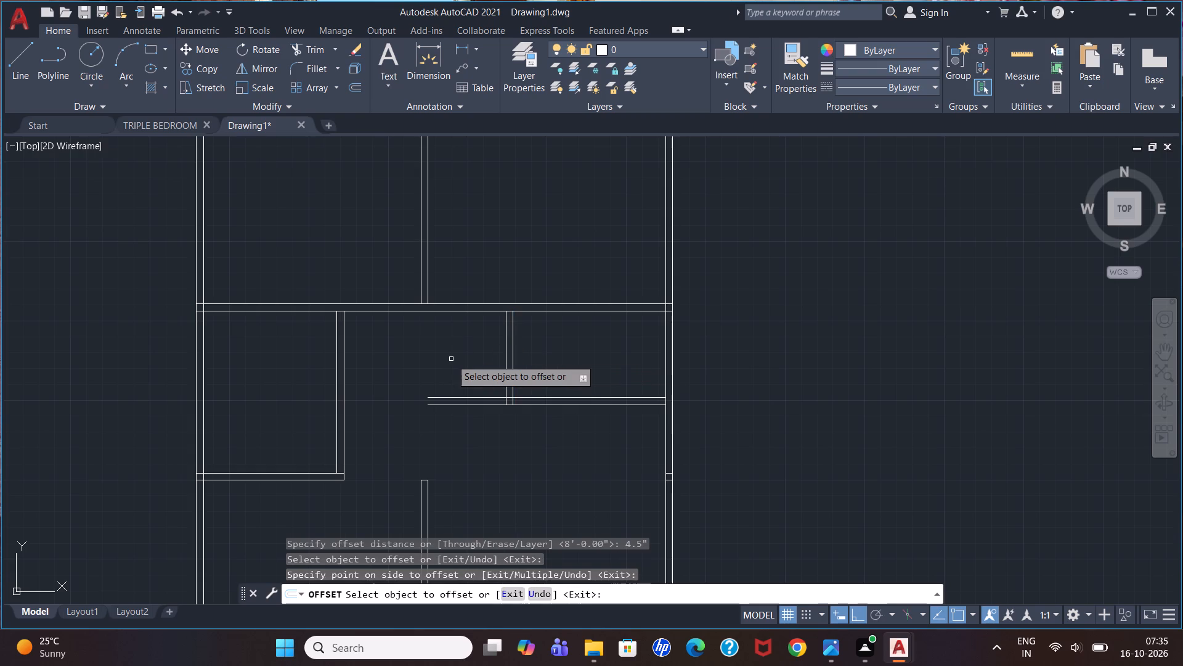
pyautogui.press('Escape')
pyautogui.press('Escape')
pyautogui.press('Escape')
pyautogui.press('Escape')
# Trim the short line end crossing the partition at the small middle-left room's bottom-right corner.
pyautogui.scroll(-2, 451, 359)
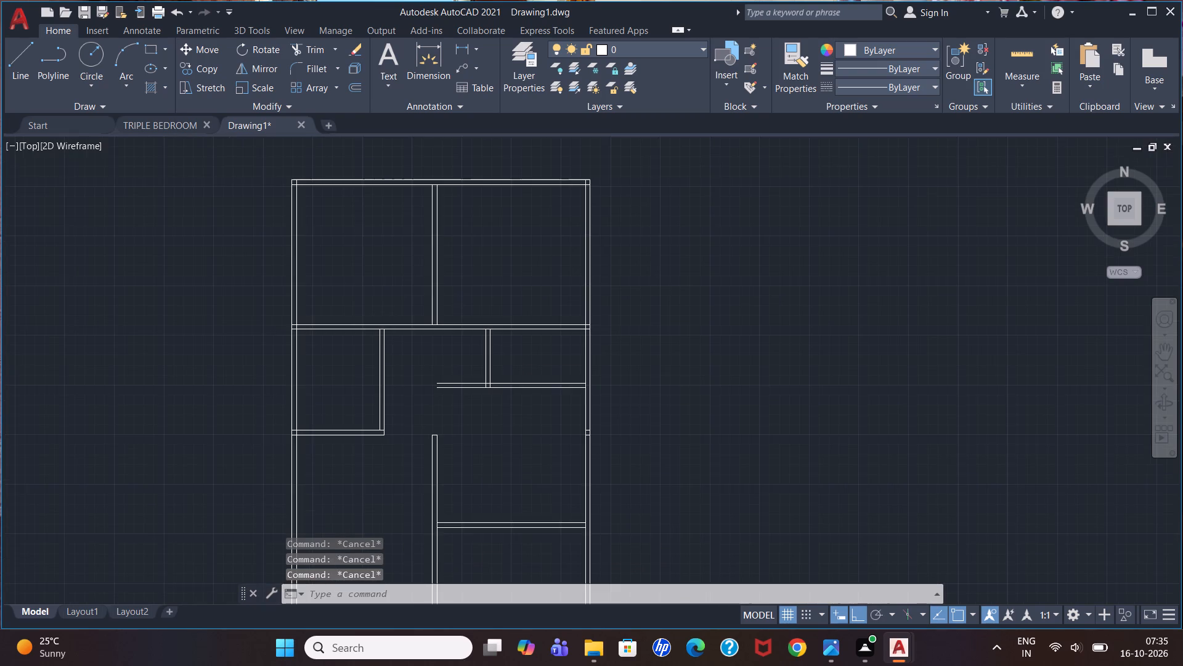
pyautogui.scroll(1, 435, 405)
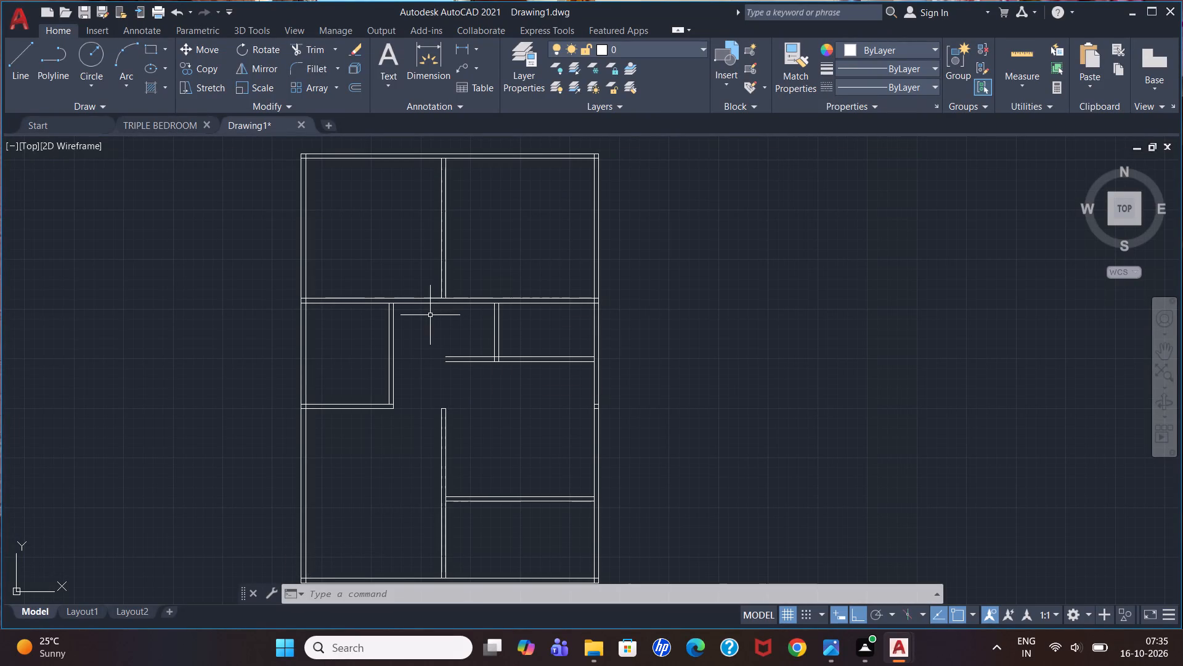
pyautogui.scroll(-2, 478, 371)
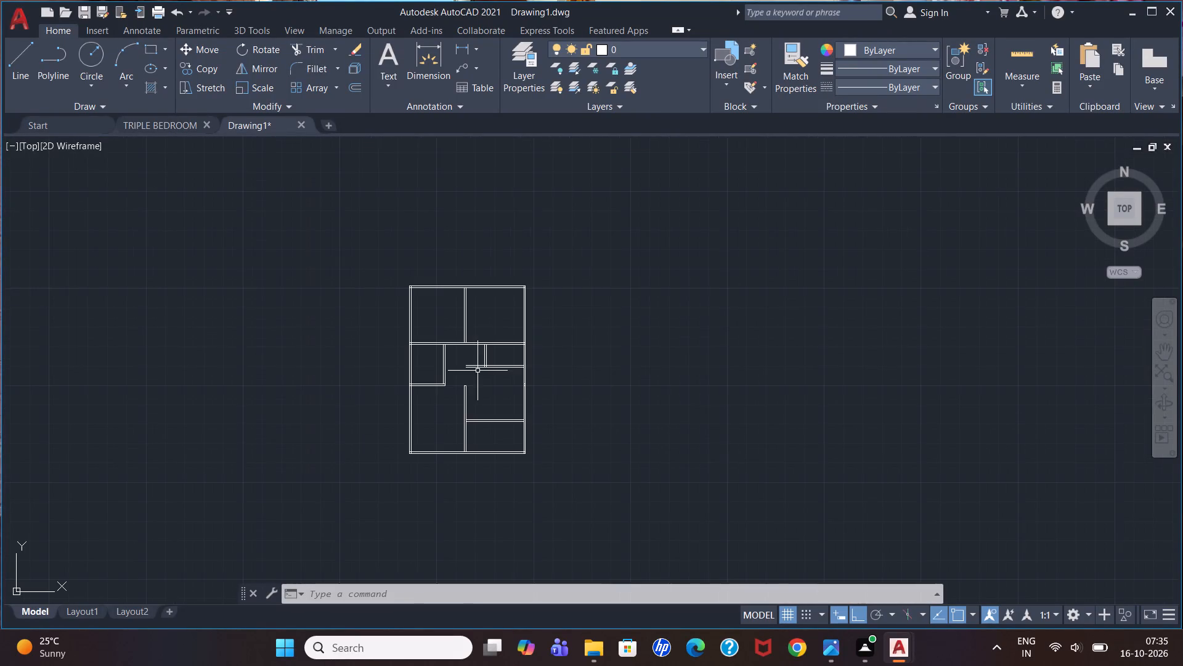
pyautogui.scroll(2, 415, 443)
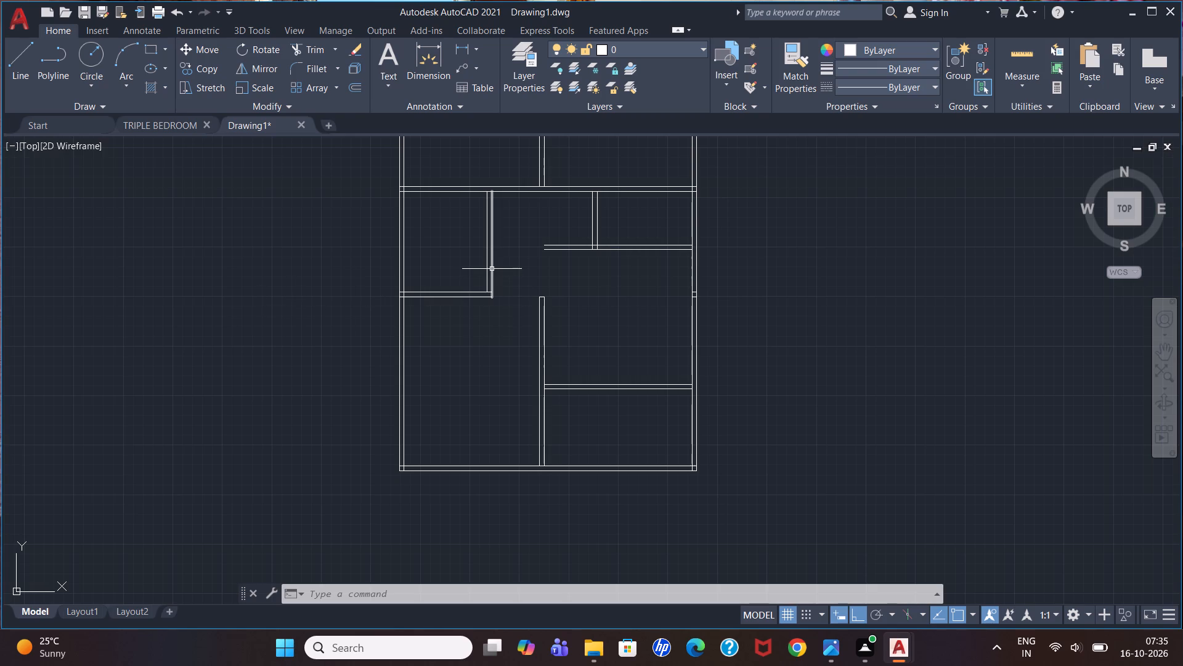
pyautogui.scroll(2, 492, 269)
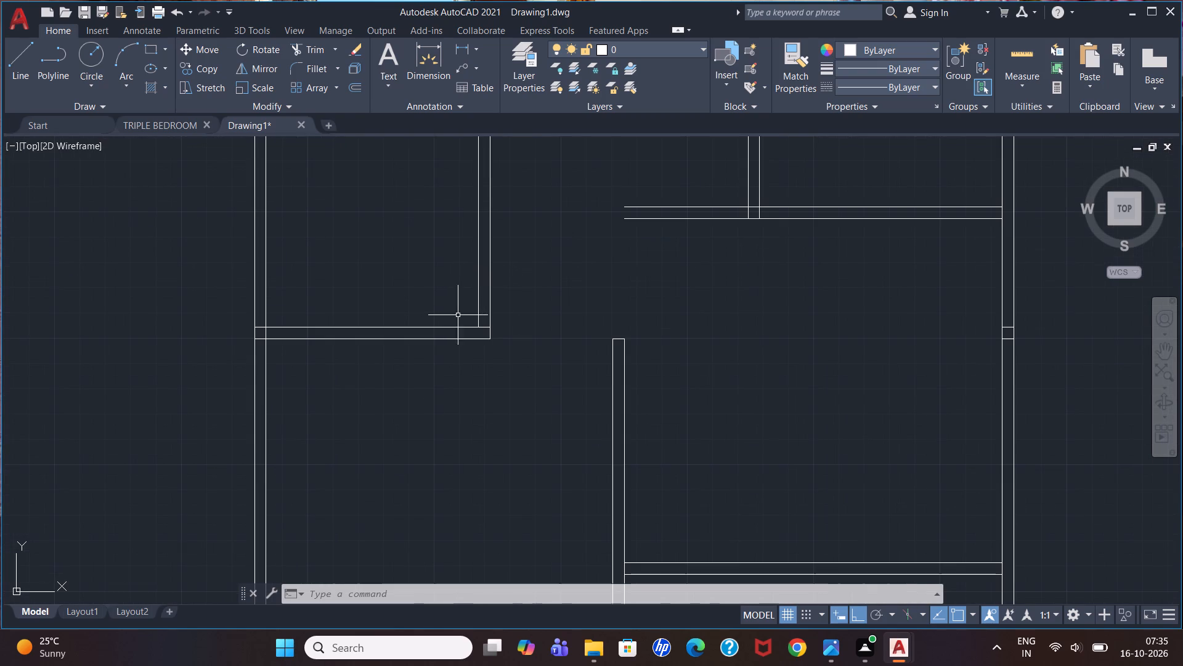
pyautogui.write('tr')
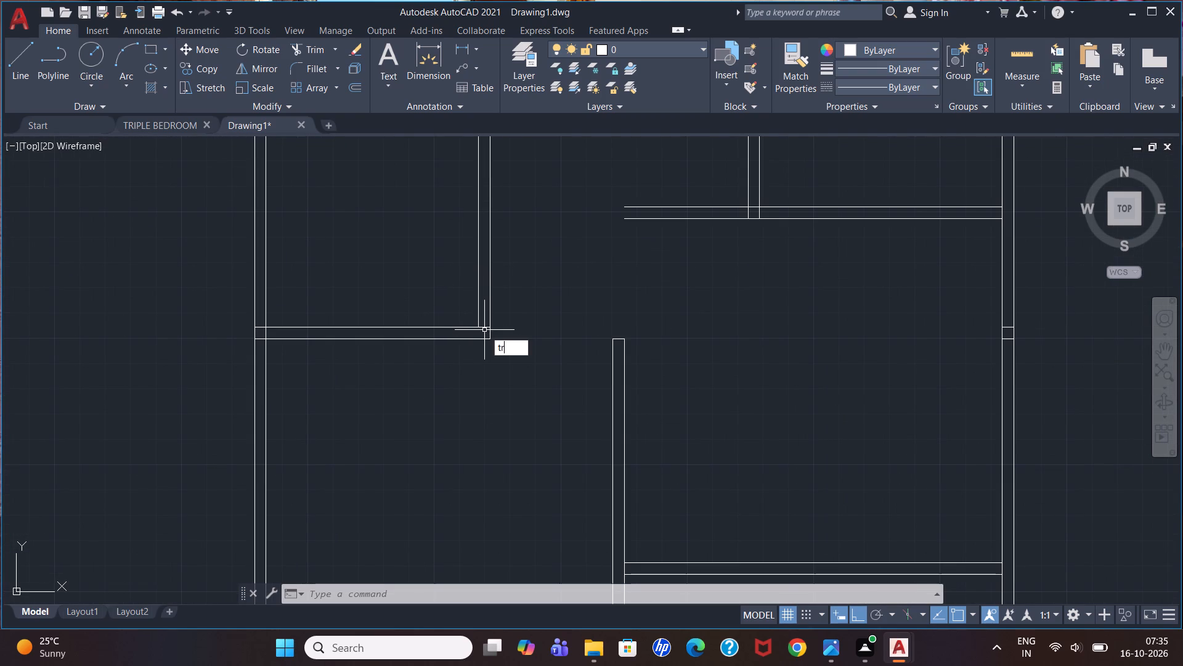
pyautogui.press('Return')
pyautogui.click(484, 327)
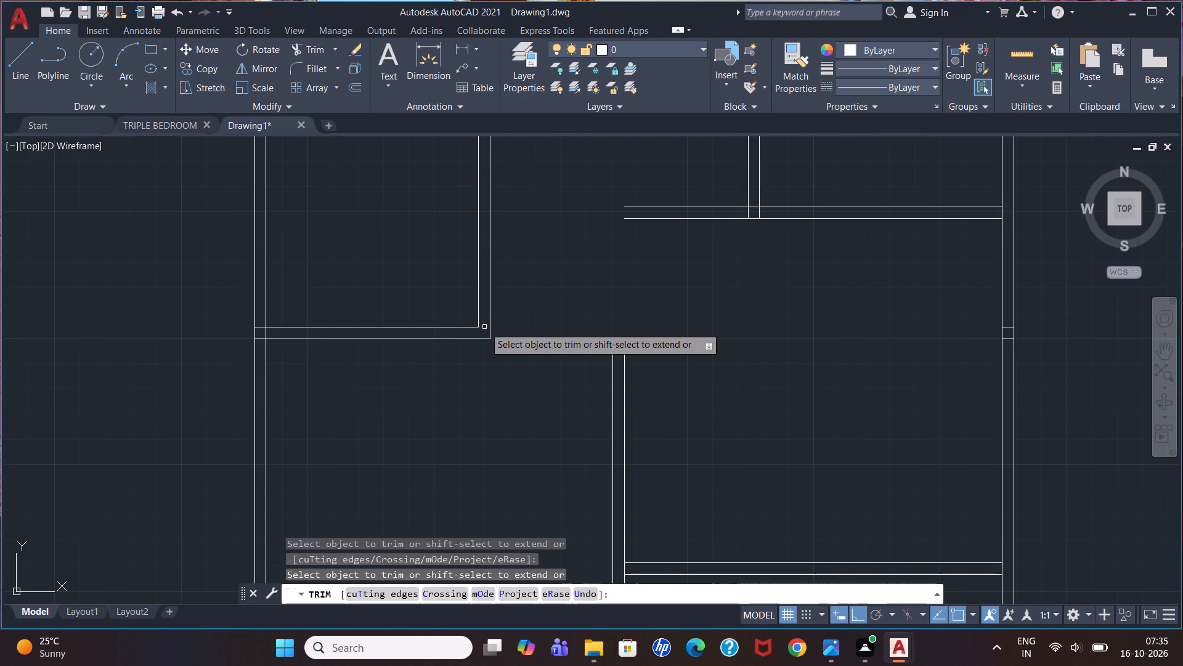
pyautogui.press('Escape')
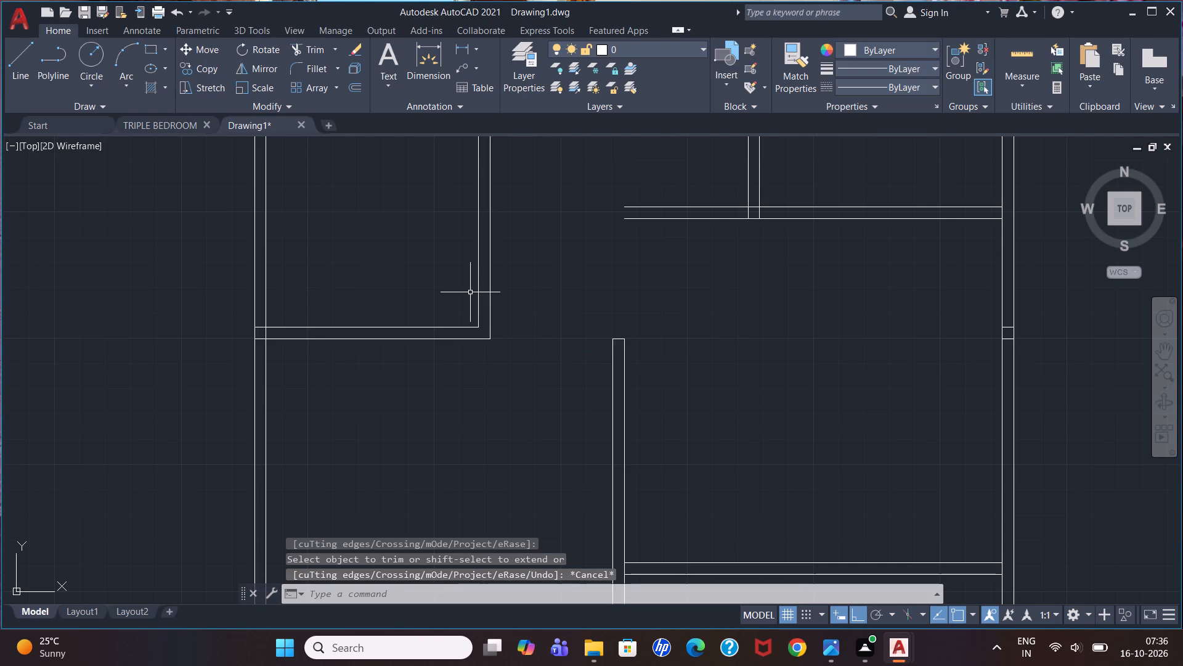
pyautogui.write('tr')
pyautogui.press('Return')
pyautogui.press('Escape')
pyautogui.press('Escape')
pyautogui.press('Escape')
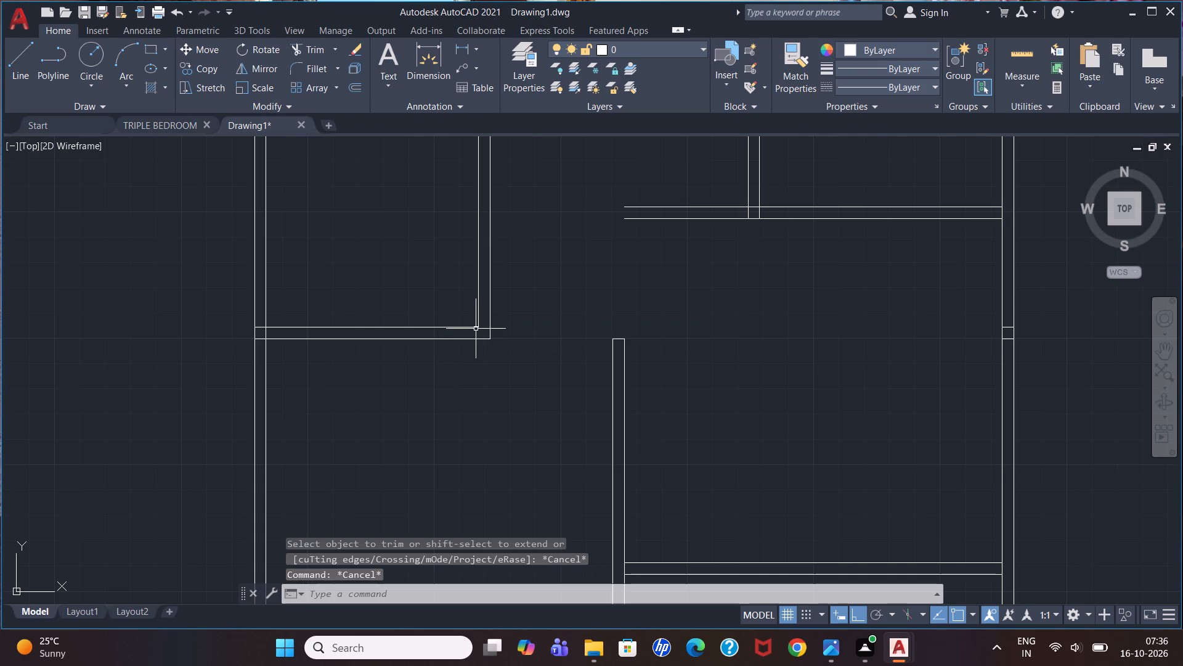
# Draw a 3" line upward from the small middle-left room's inner bottom-right corner along its right partition.
pyautogui.press('l')
pyautogui.press('Return')
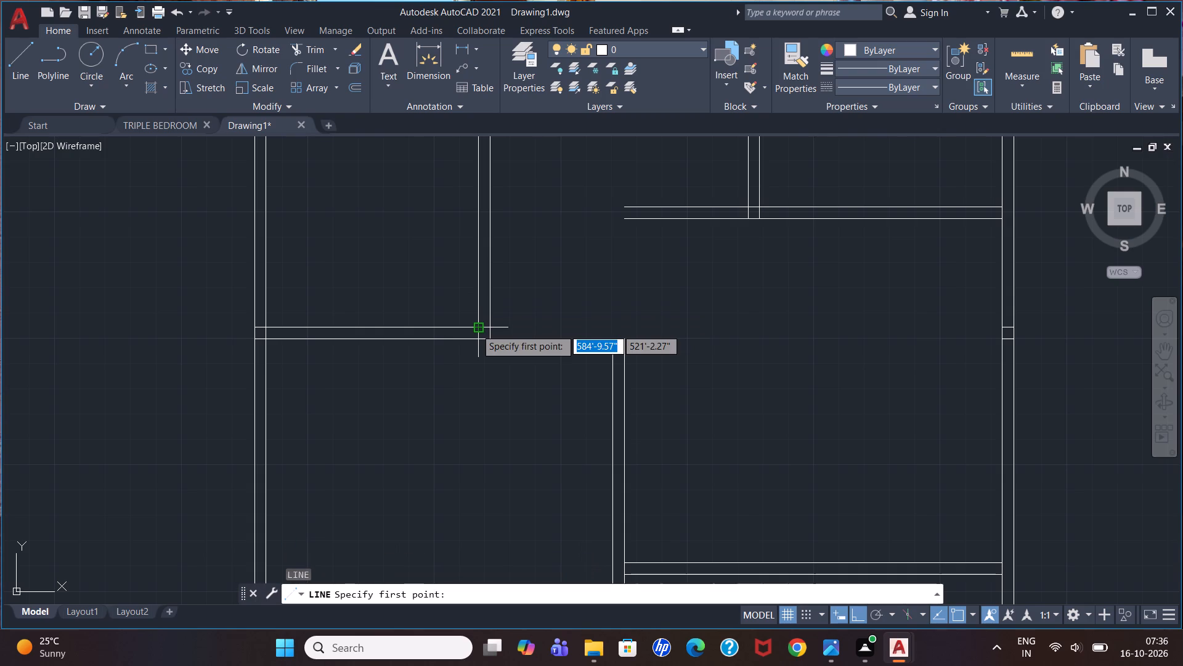
pyautogui.click(476, 329)
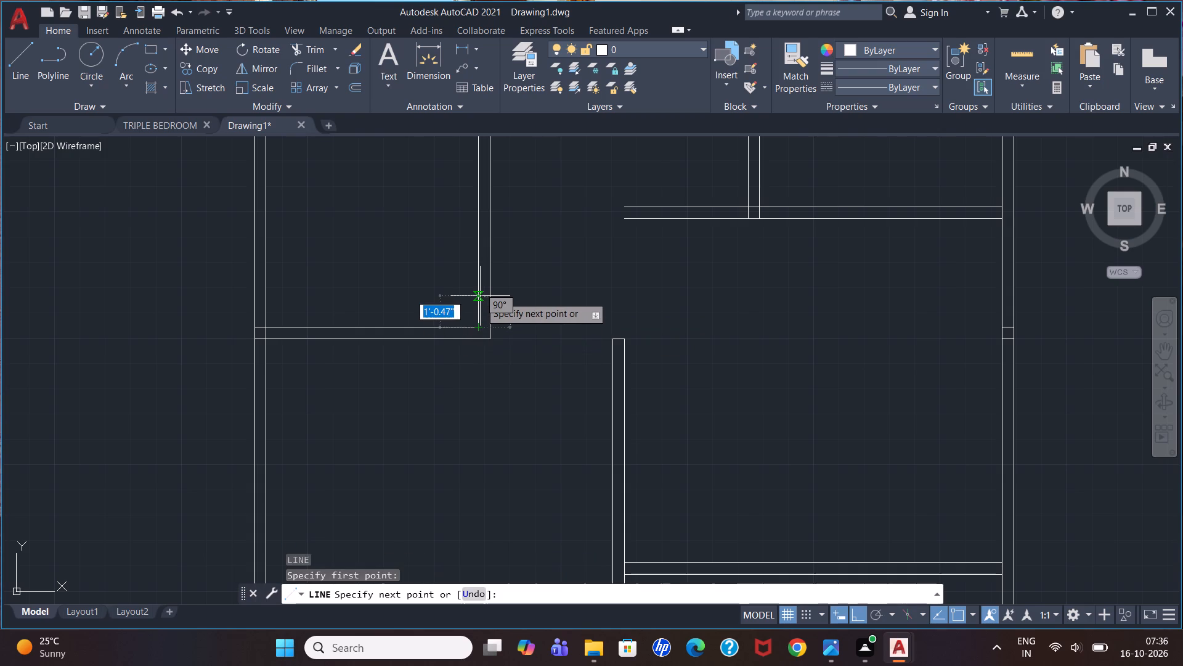
pyautogui.press('3')
pyautogui.hotkey('shift', '"')
pyautogui.press('Return')
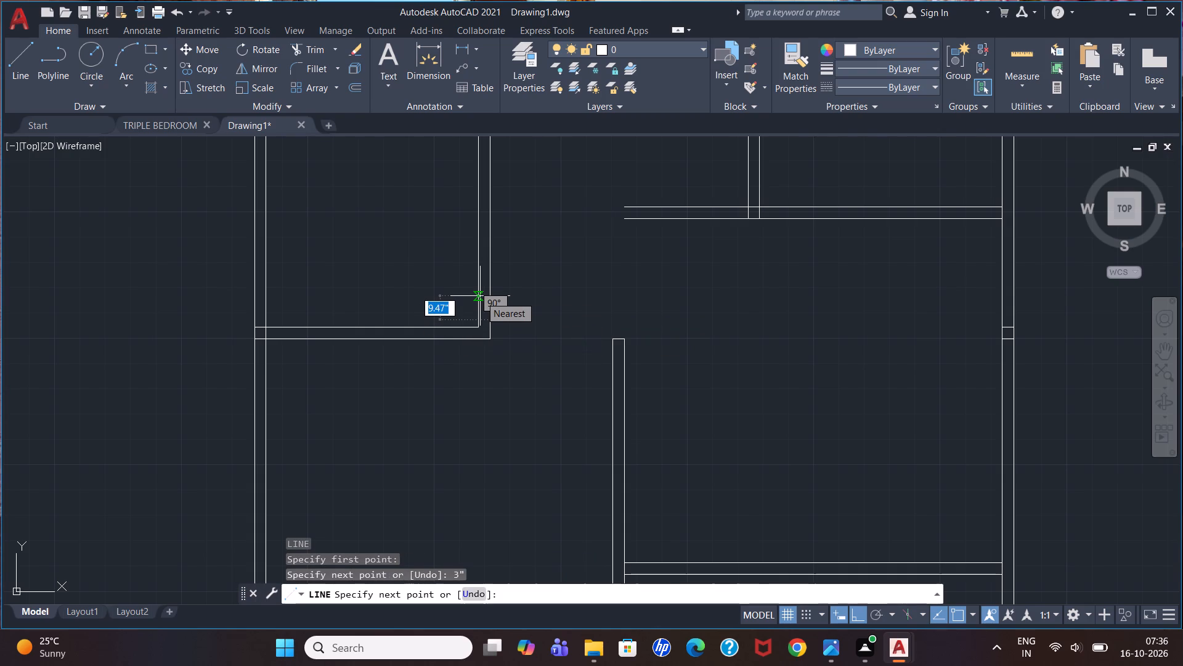
pyautogui.press('Escape')
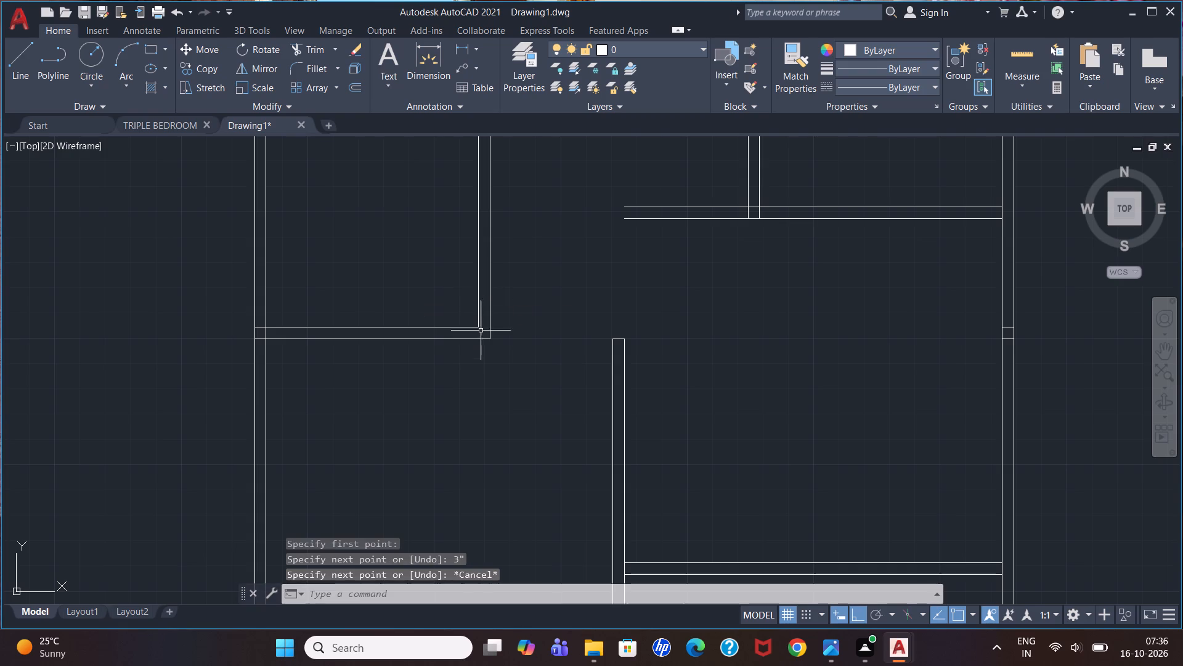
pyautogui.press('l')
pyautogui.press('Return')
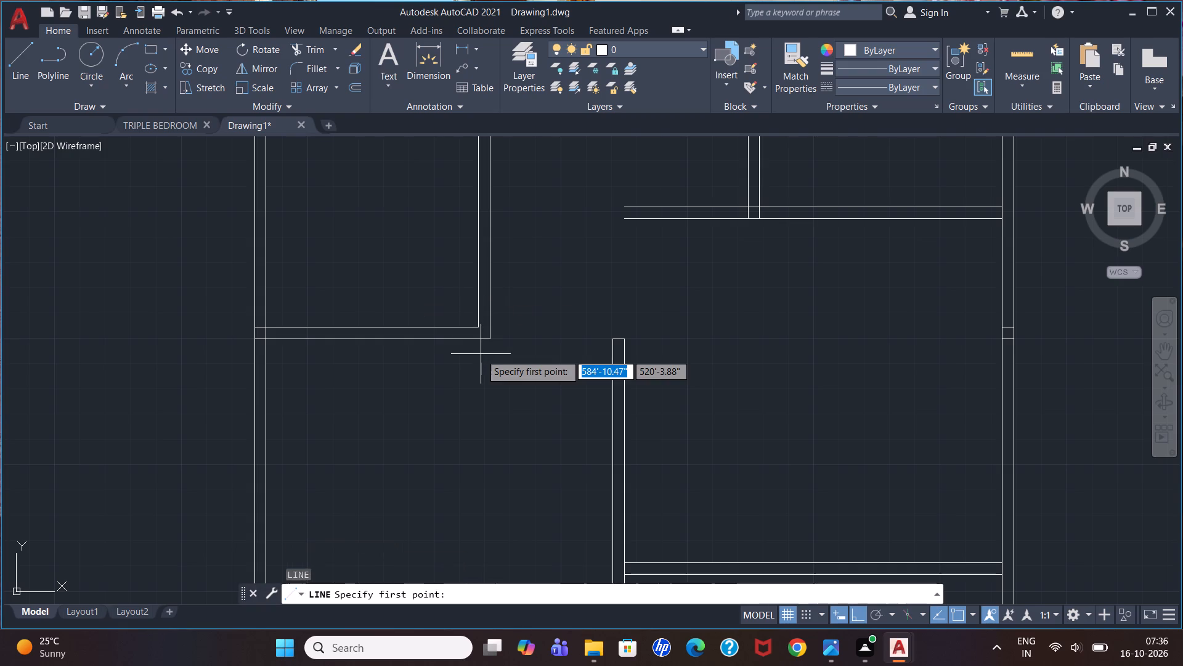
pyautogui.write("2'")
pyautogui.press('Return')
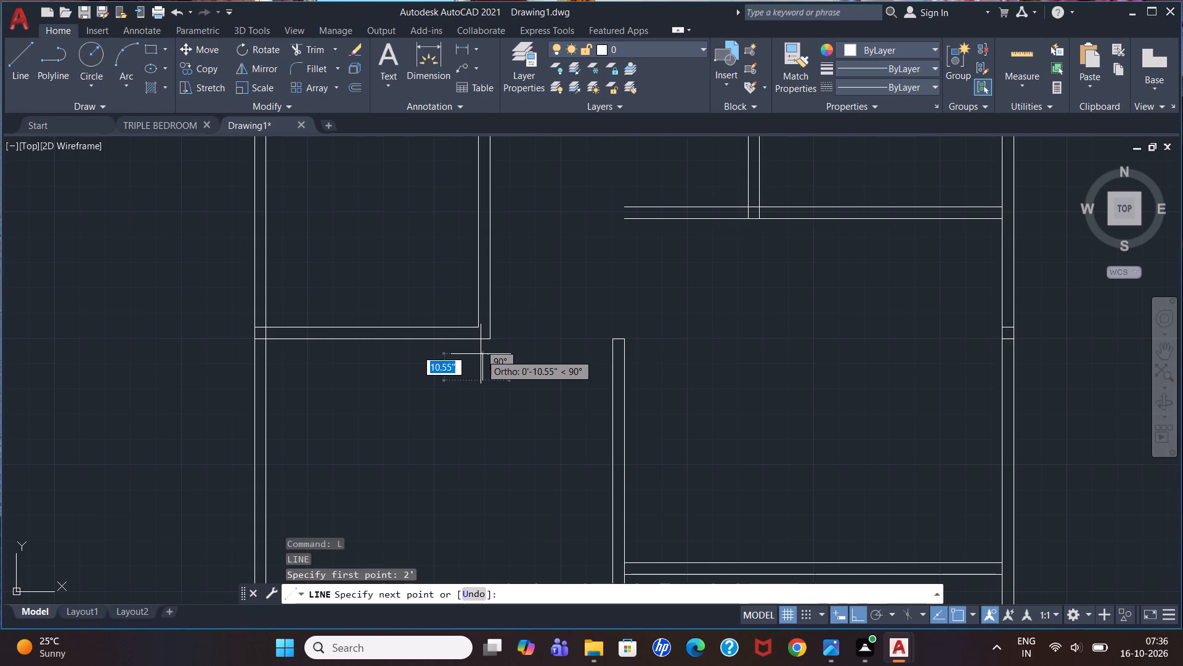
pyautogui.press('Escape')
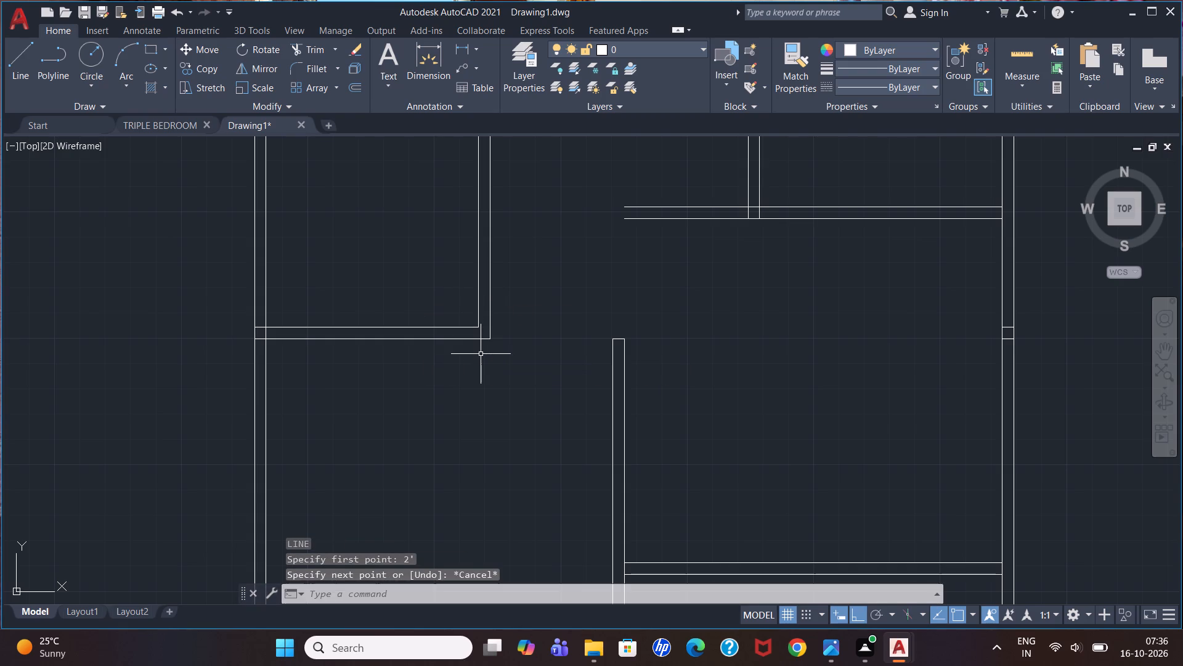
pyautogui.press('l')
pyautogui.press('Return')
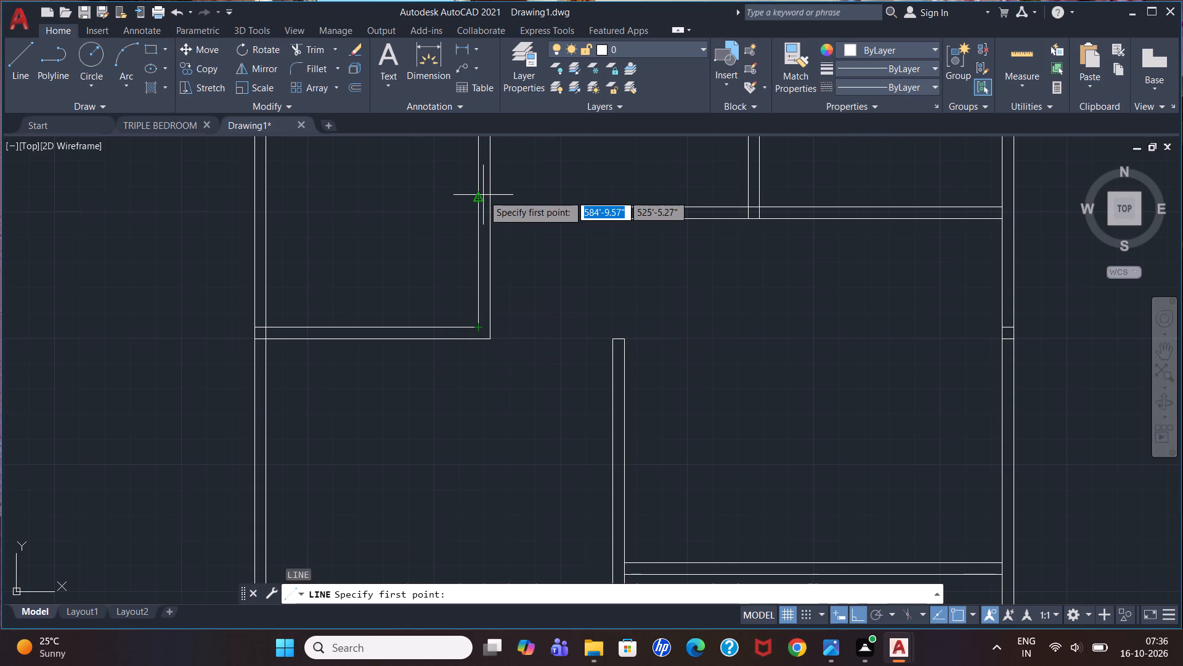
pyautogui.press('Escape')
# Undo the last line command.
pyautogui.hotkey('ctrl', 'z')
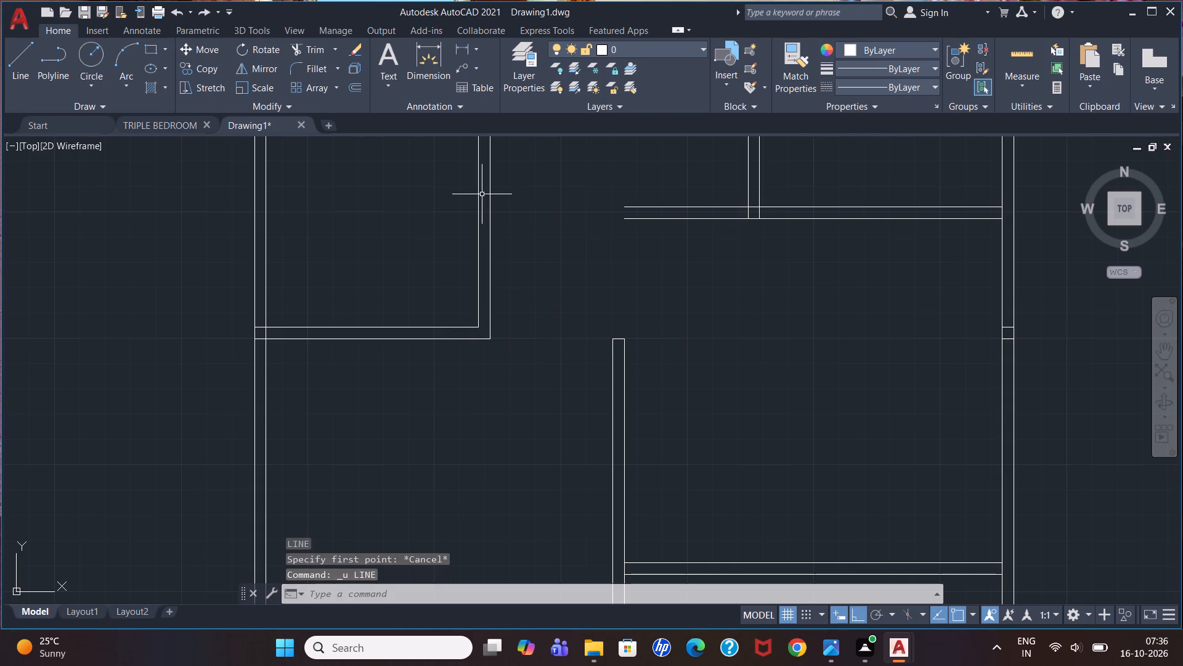
# Undo the remaining recent line and trim commands made around the small middle-left room's bottom-right corner.
pyautogui.hotkey('ctrl', 'z')
pyautogui.hotkey('ctrl', 'z')
pyautogui.hotkey('ctrl', 'z')
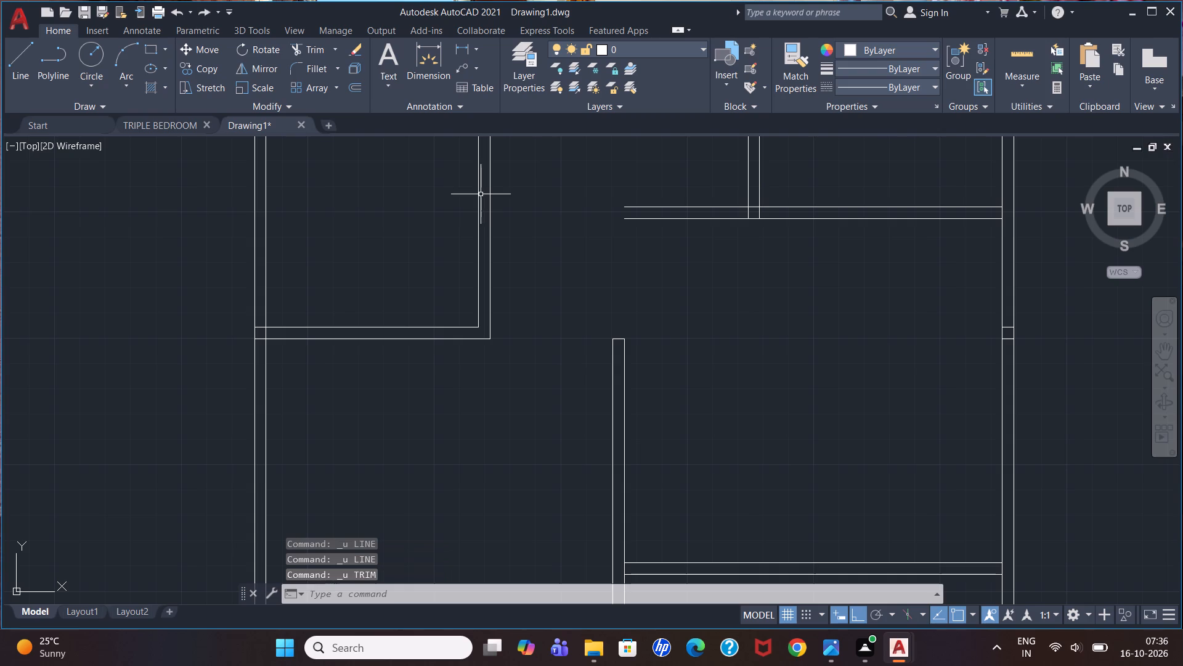
pyautogui.hotkey('ctrl', 'z')
pyautogui.hotkey('ctrl', 'z')
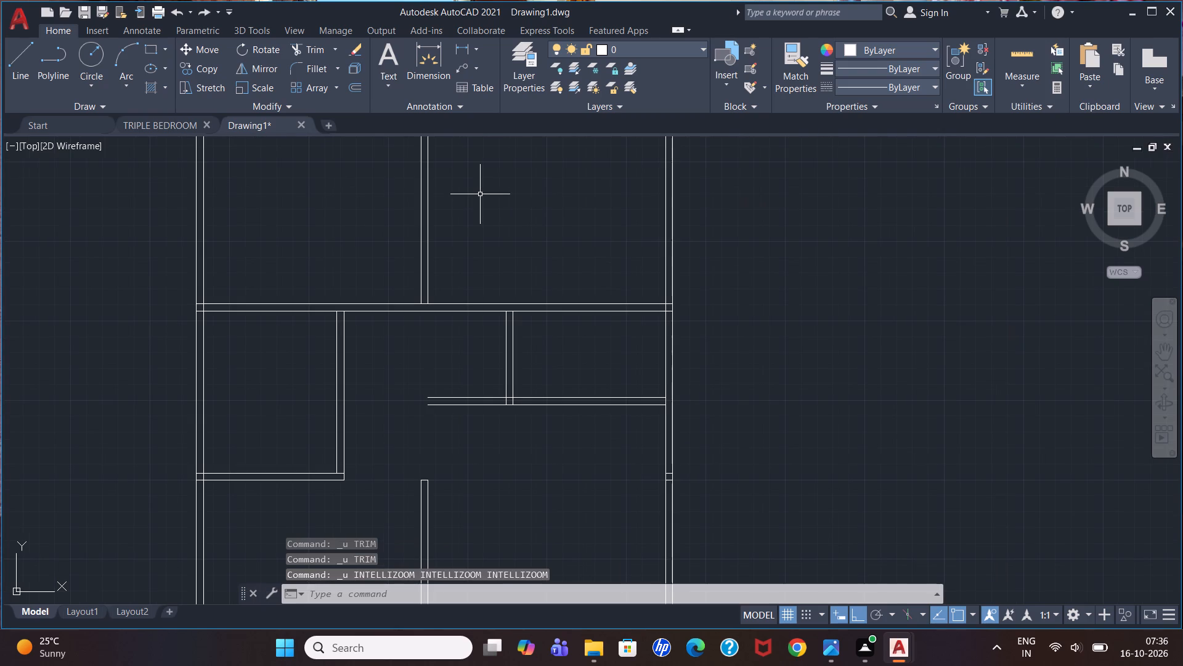
# Draw a line 3' up from the small middle-left room's inner bottom-right corner and across the partition's thickness.
pyautogui.scroll(1, 296, 461)
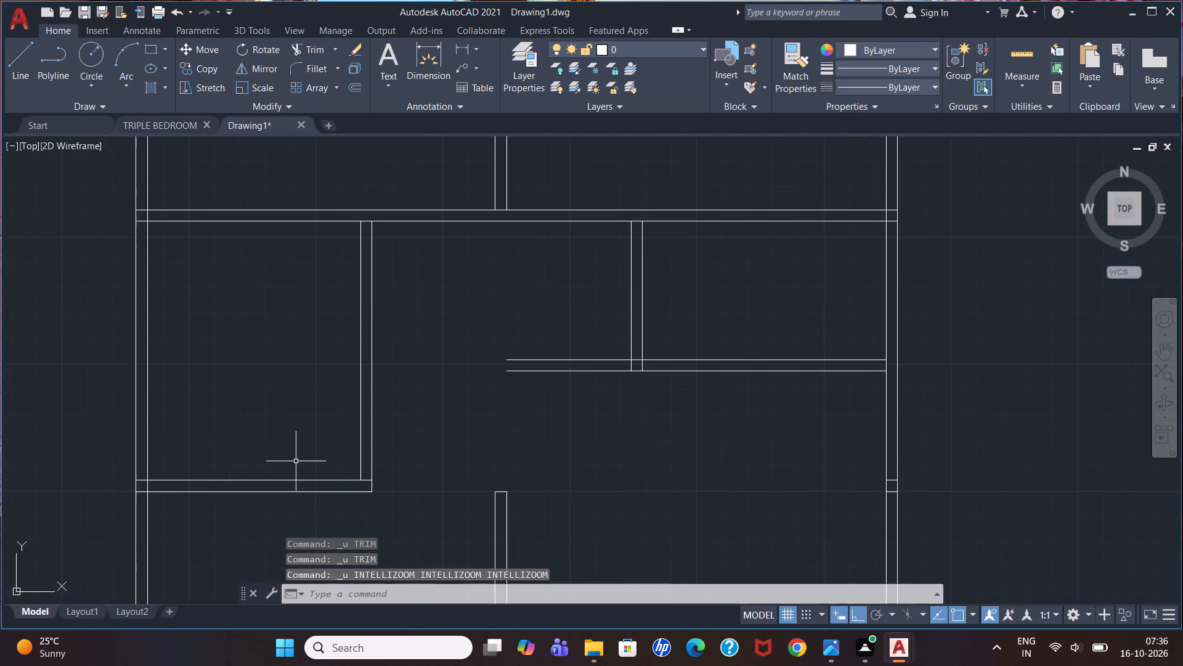
pyautogui.press('l')
pyautogui.press('Return')
pyautogui.click(356, 478)
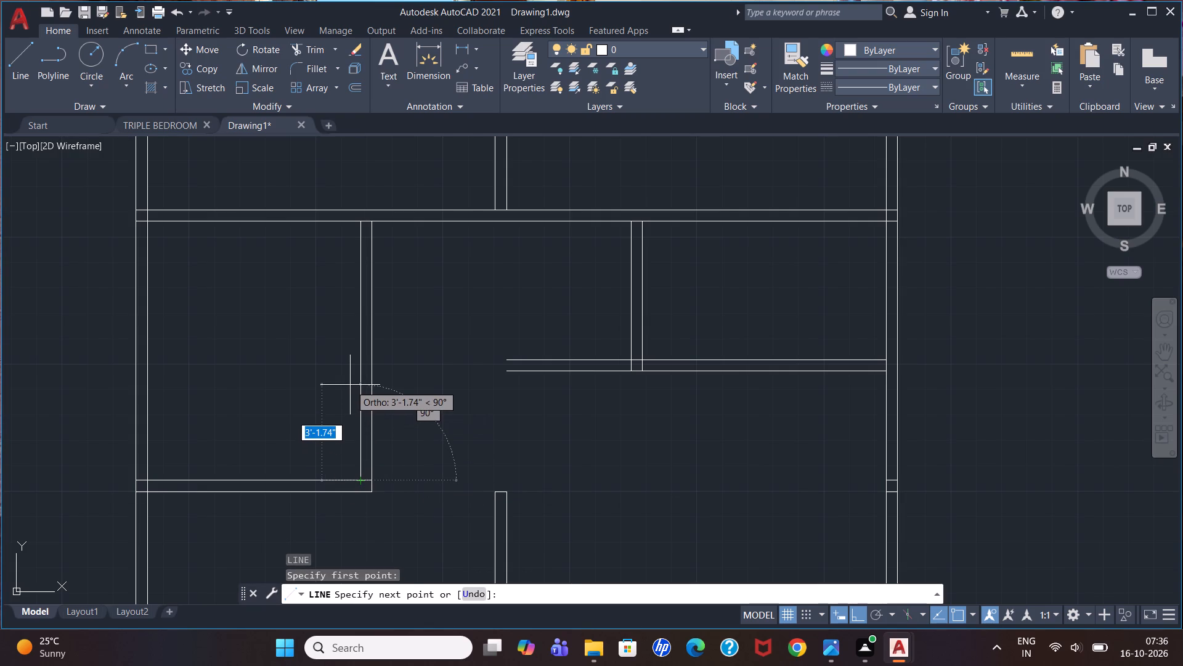
pyautogui.write("3'")
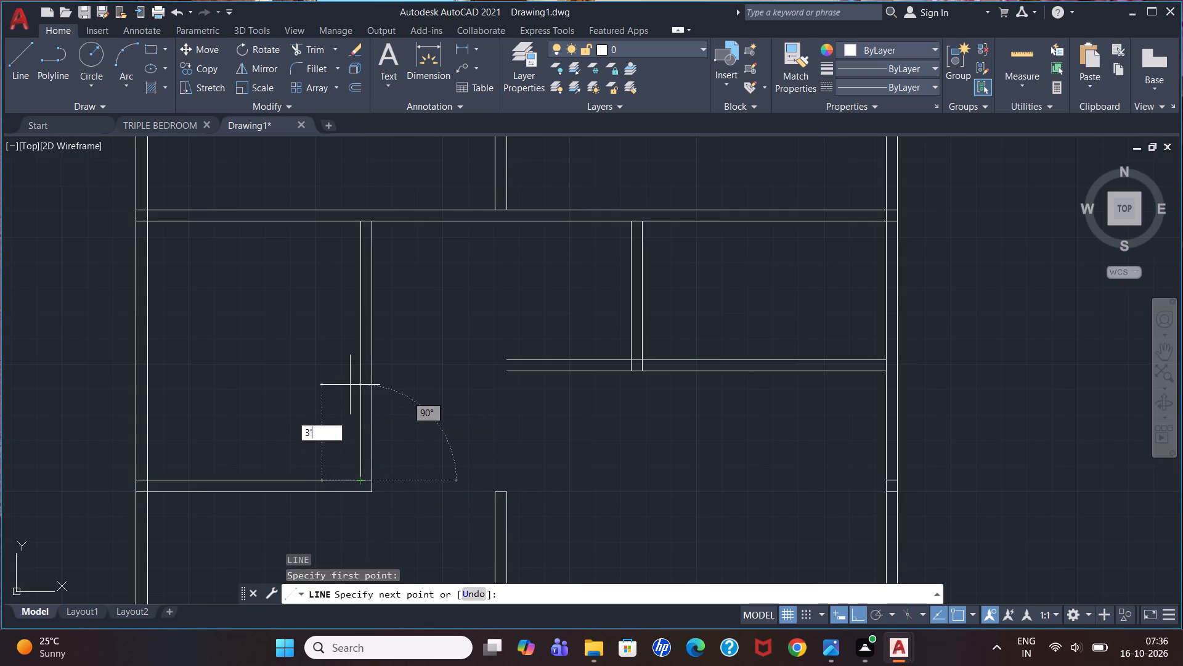
pyautogui.press('Return')
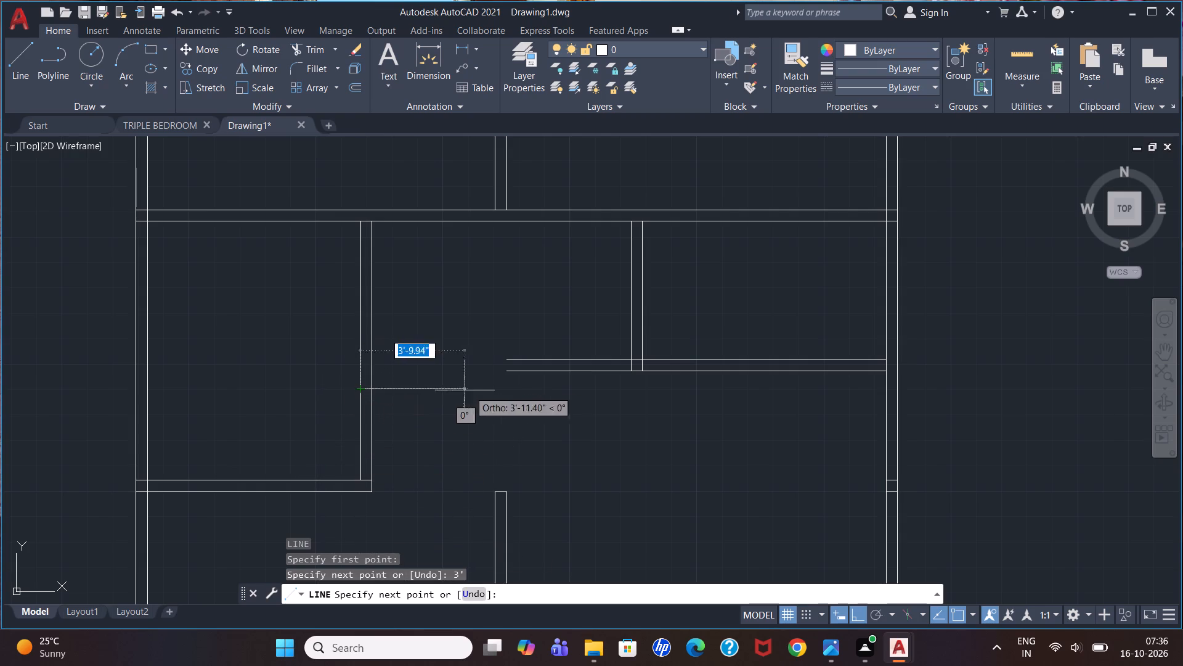
pyautogui.click(375, 390)
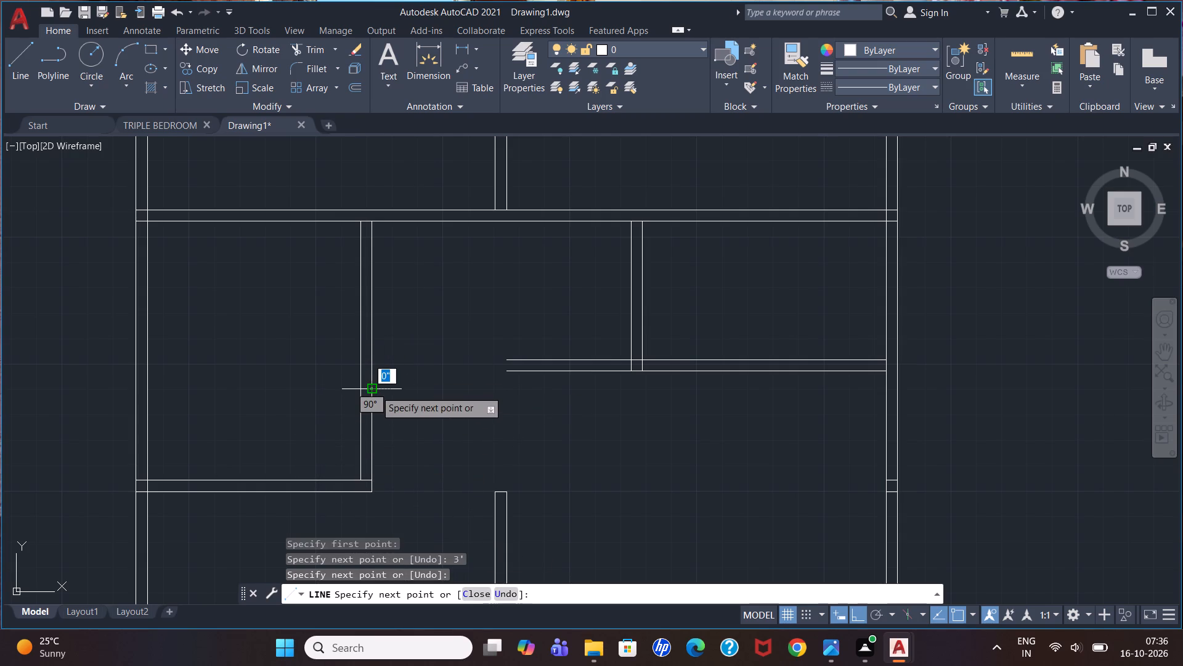
pyautogui.press('Escape')
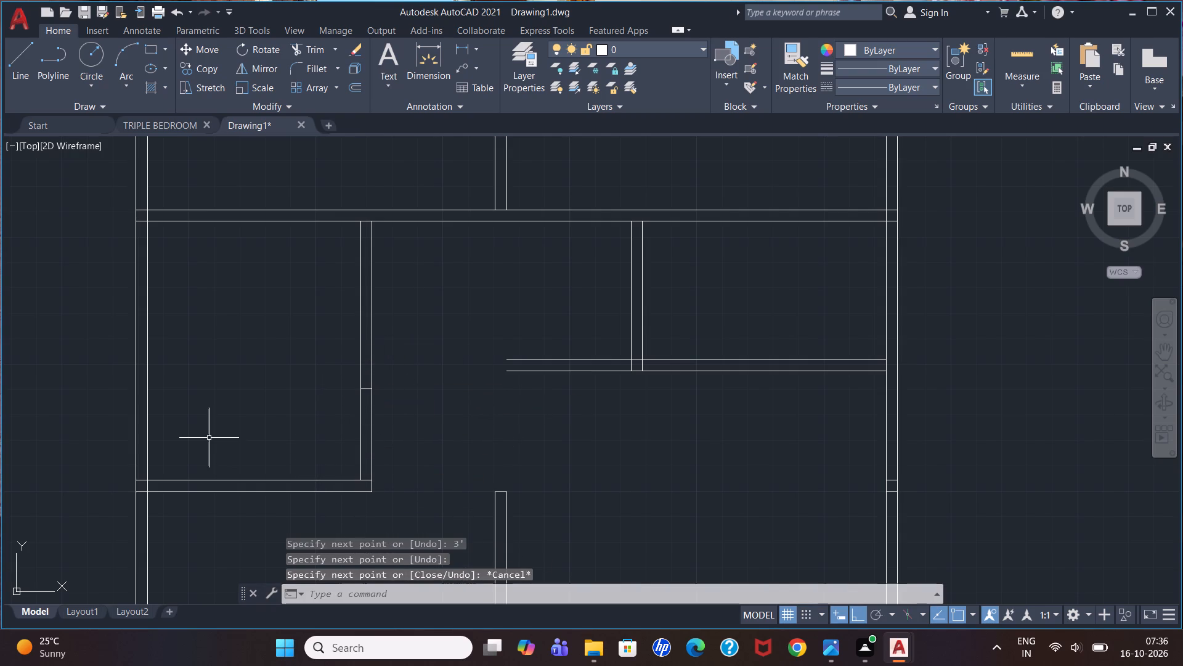
# Trim both partition lines between the 3' mark and the small room's bottom wall to open a doorway.
pyautogui.write('tr')
pyautogui.press('Return')
pyautogui.click(284, 406)
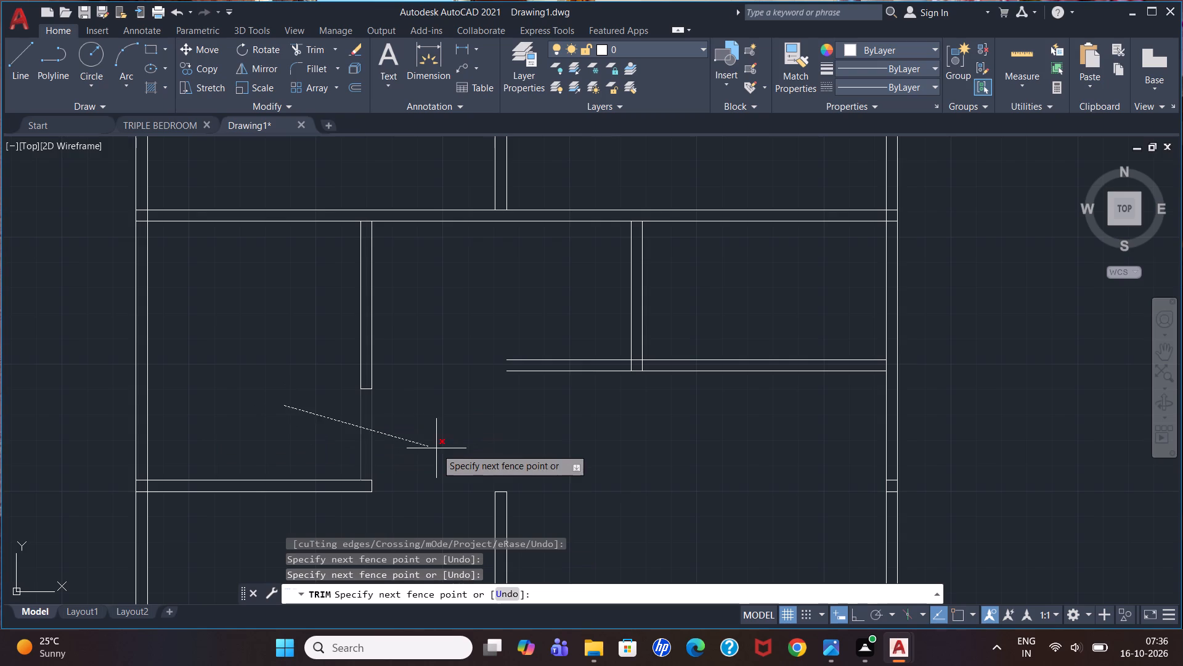
pyautogui.click(438, 448)
pyautogui.press('Escape')
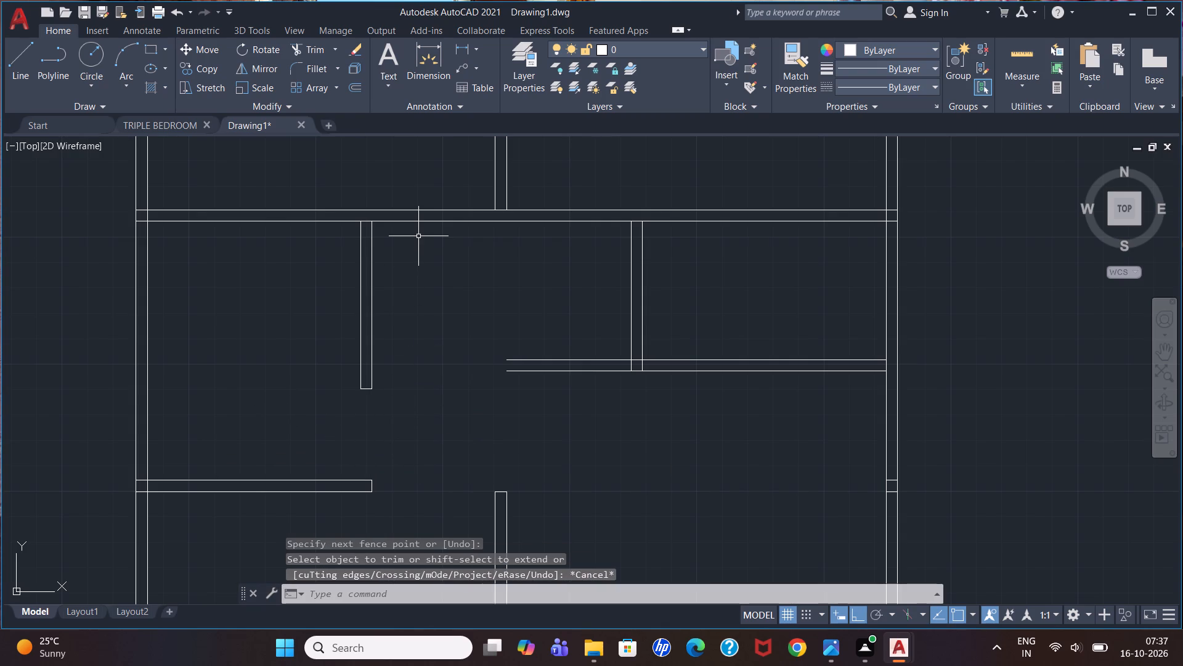
# Draw a line 1' right from the small room partition's top-right corner along the horizontal wall, continuing up across the wall's thickness.
pyautogui.scroll(2, 389, 213)
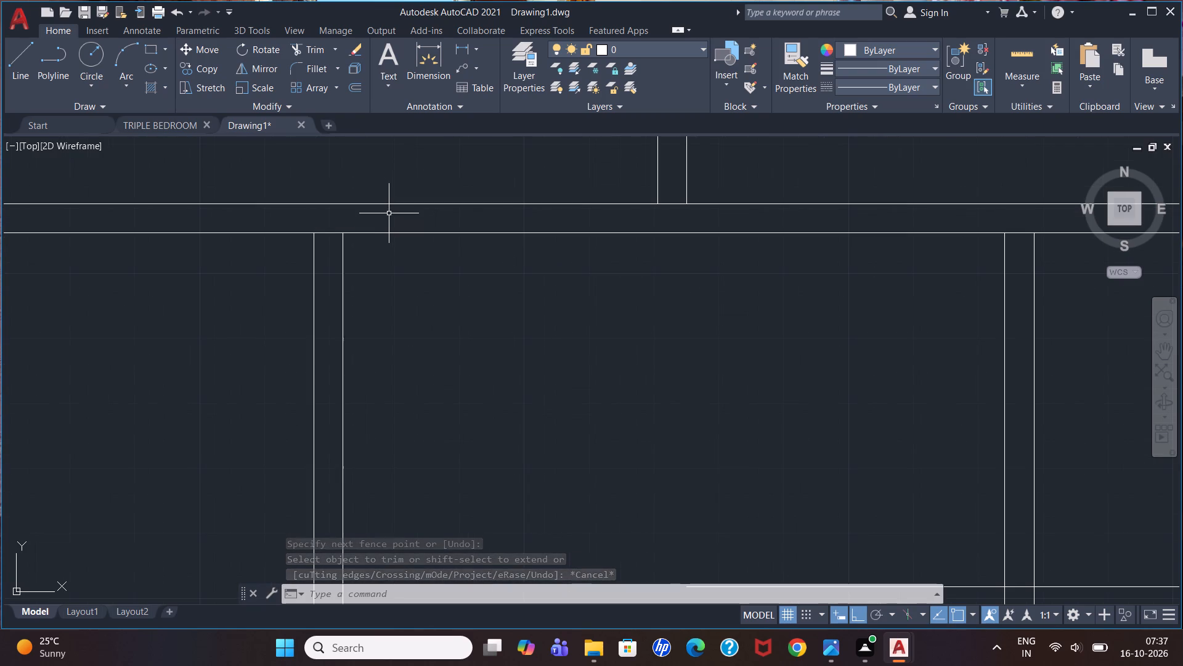
pyautogui.press('l')
pyautogui.press('Return')
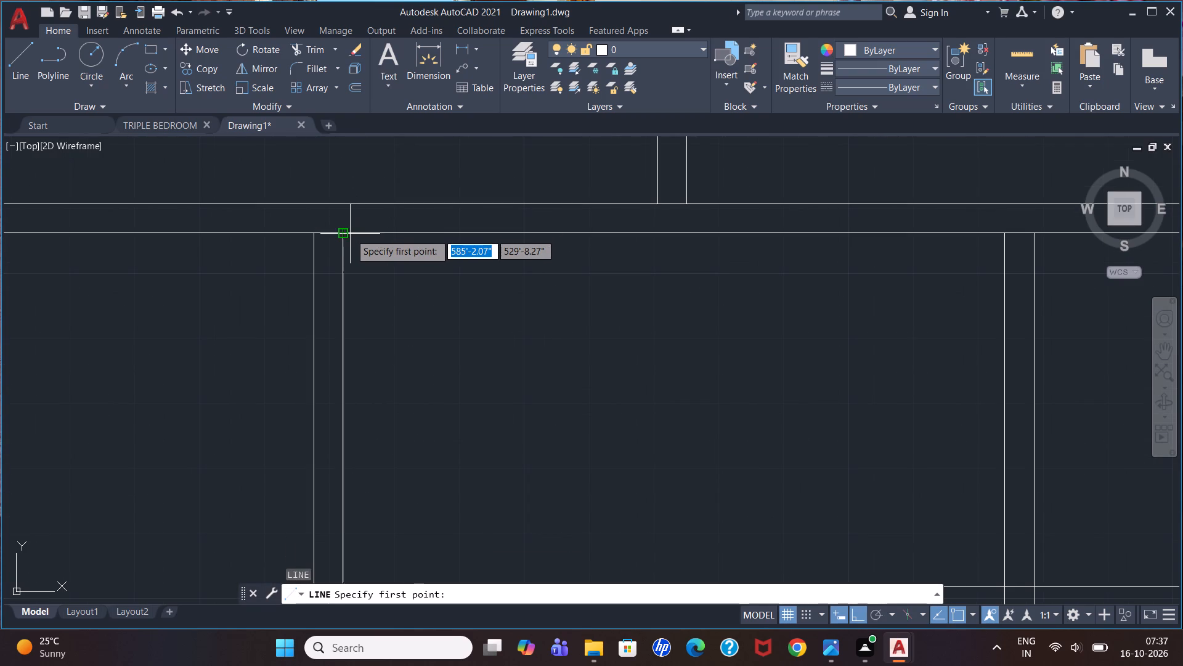
pyautogui.click(347, 236)
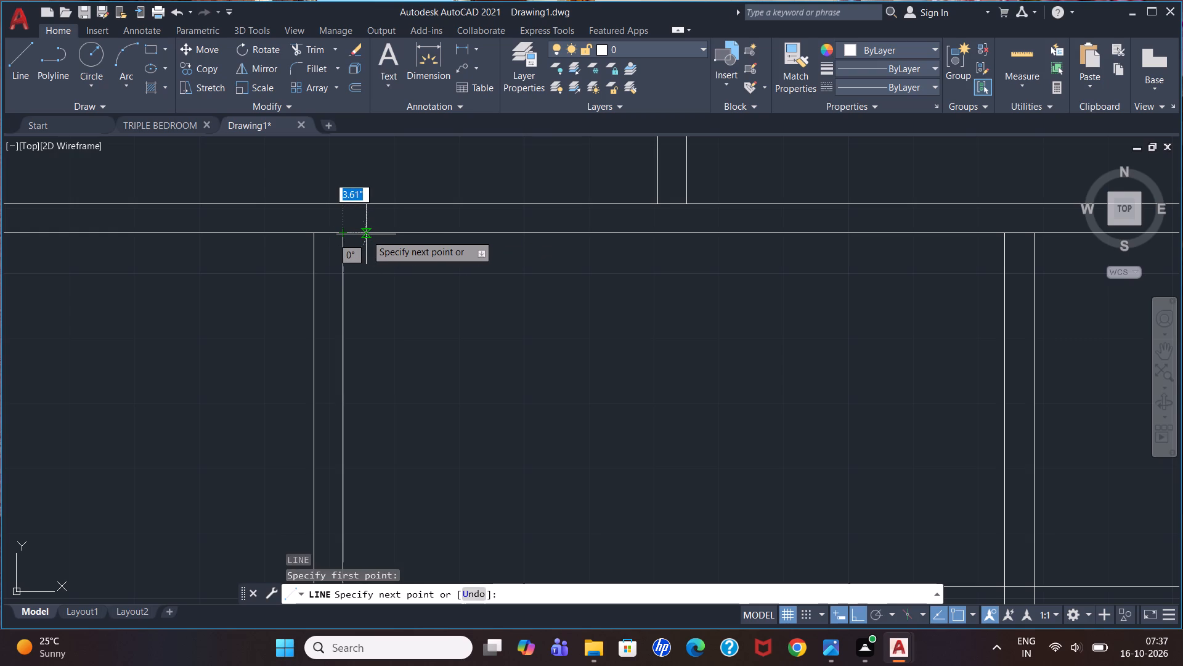
pyautogui.write("1'")
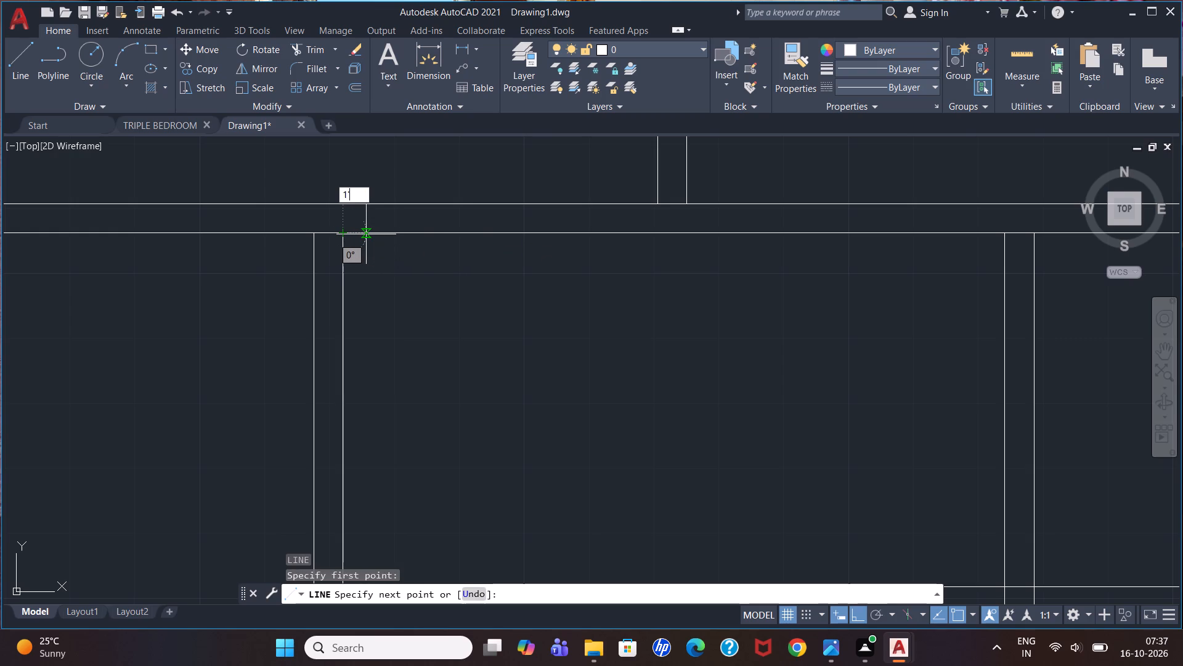
pyautogui.press('Return')
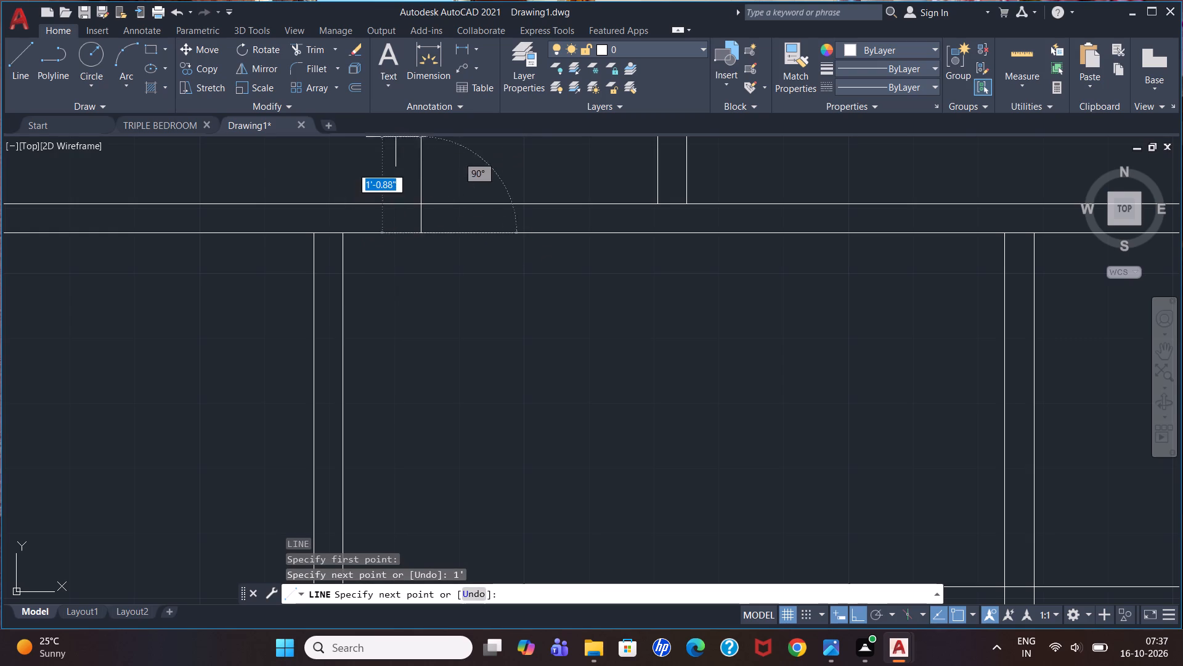
pyautogui.click(420, 202)
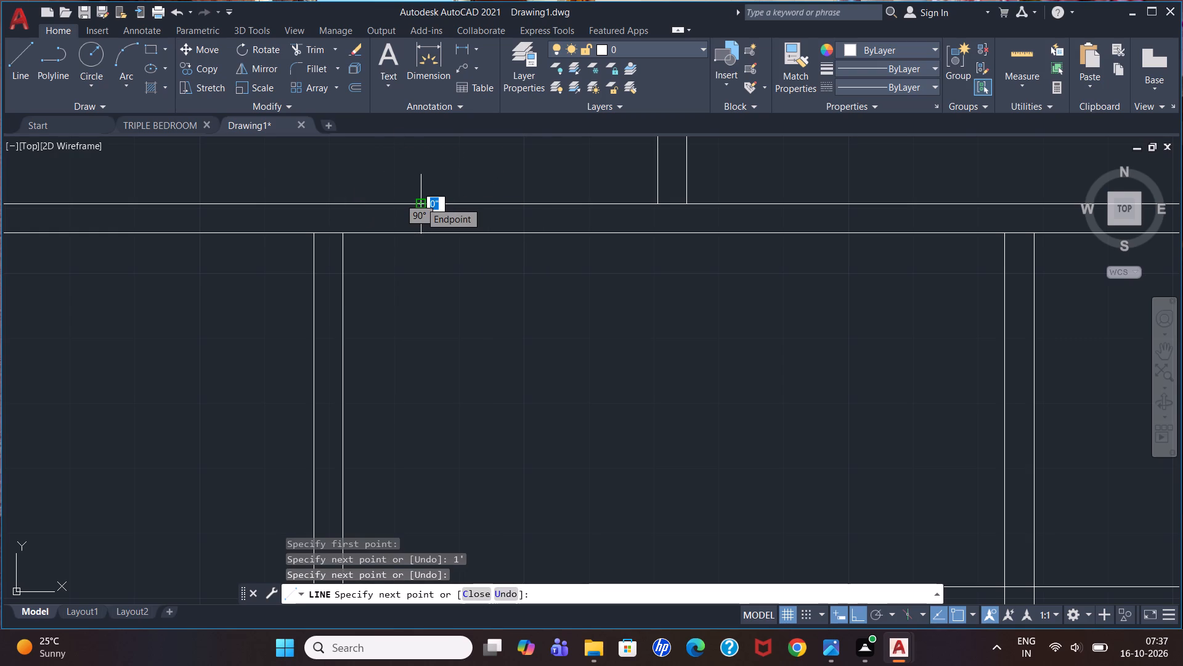
pyautogui.press('Escape')
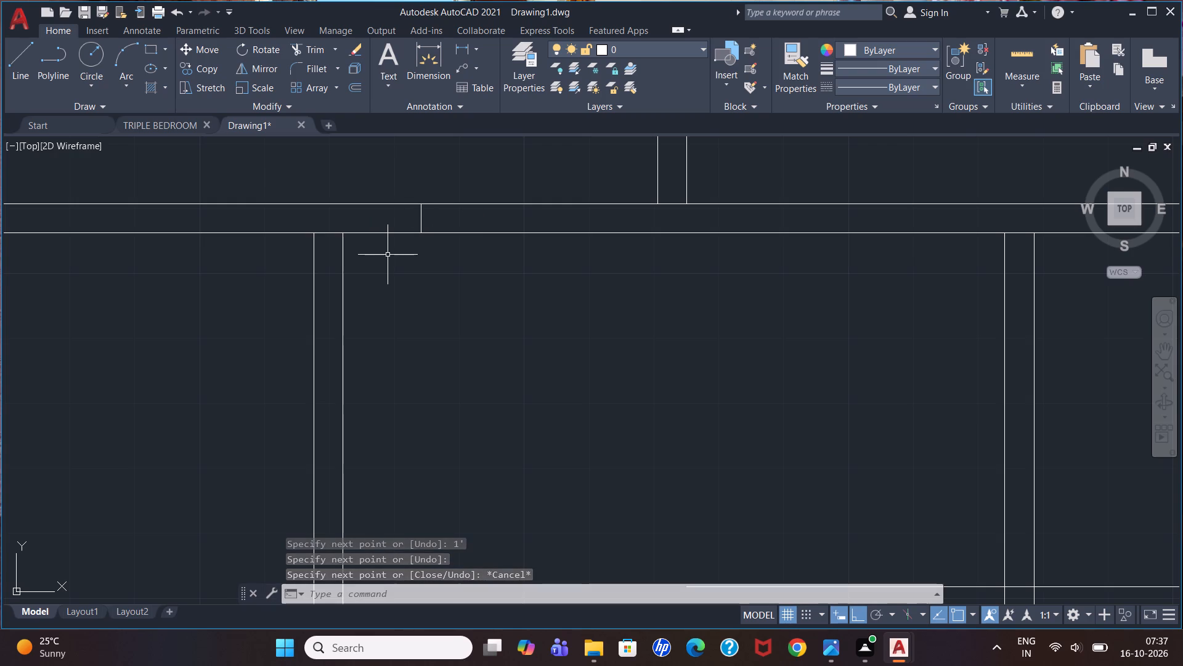
# Measure the distance along the horizontal wall from the new door mark to the upper vertical partition's left line.
pyautogui.click(464, 47)
pyautogui.click(421, 202)
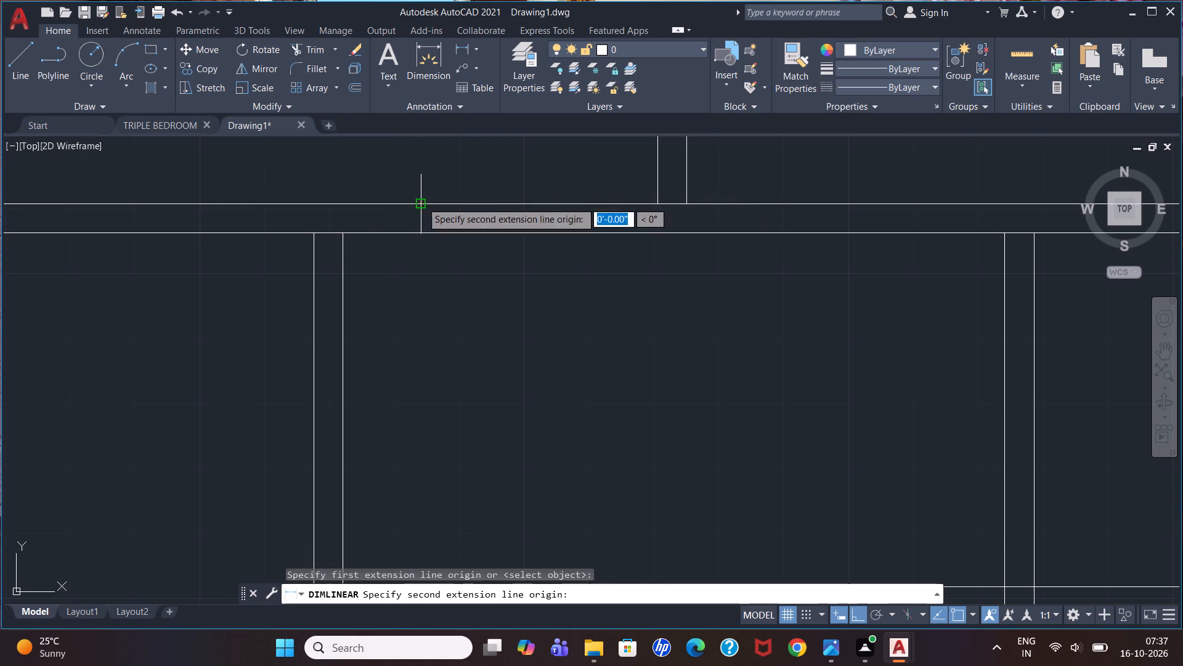
pyautogui.click(653, 199)
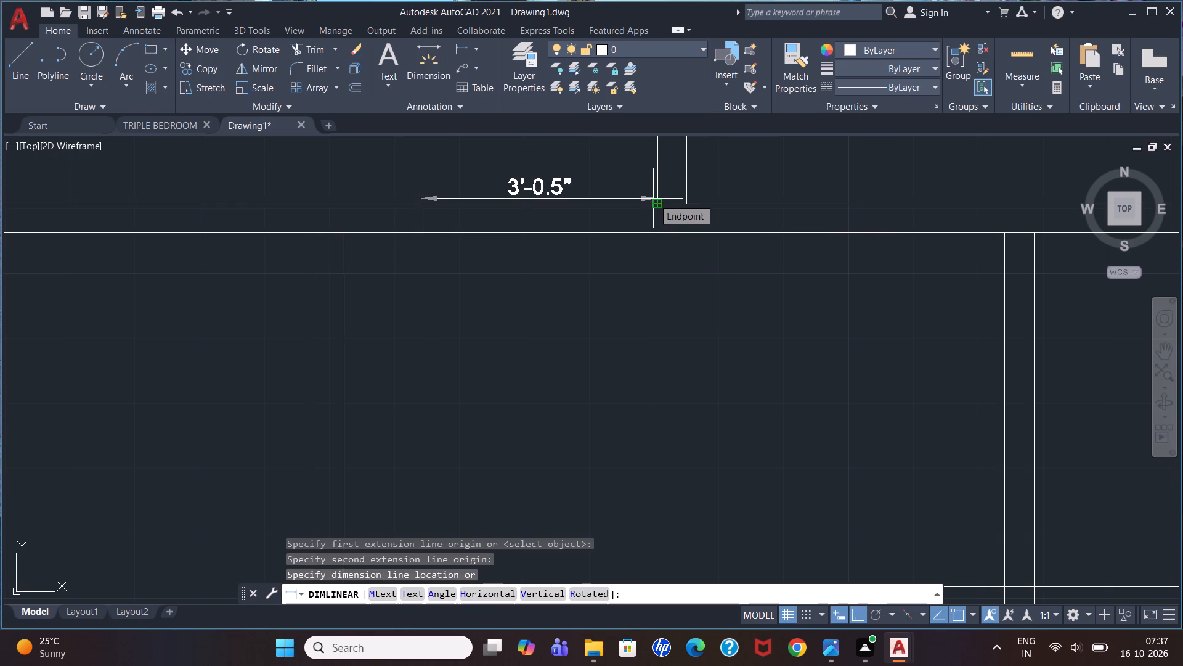
pyautogui.press('Escape')
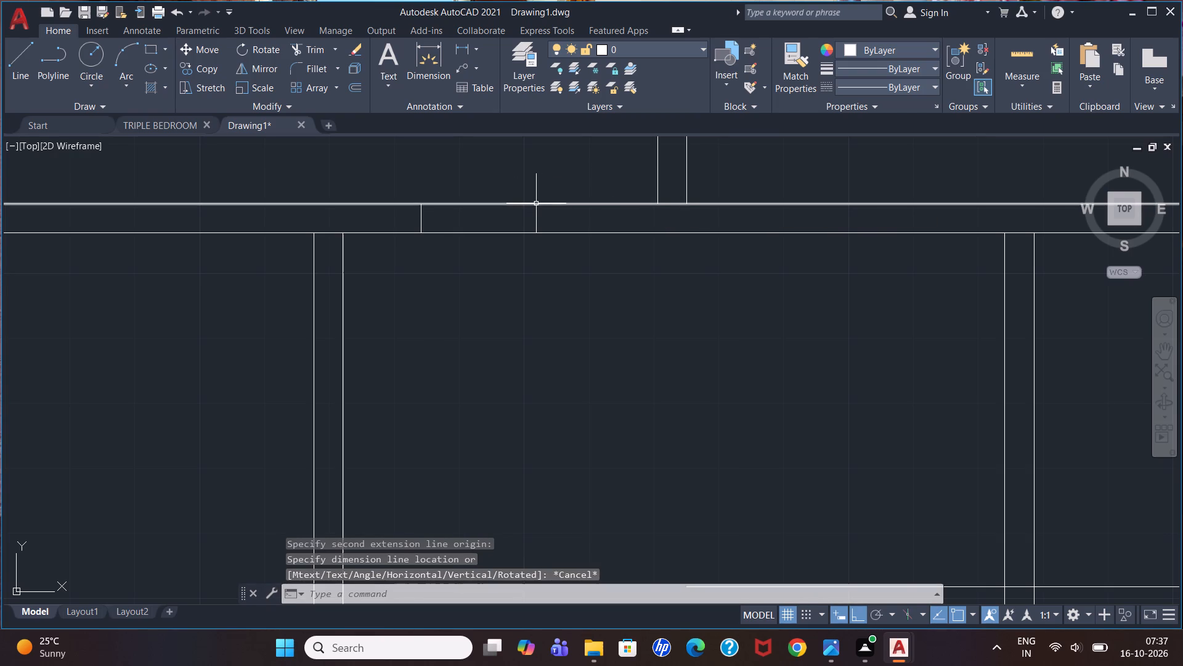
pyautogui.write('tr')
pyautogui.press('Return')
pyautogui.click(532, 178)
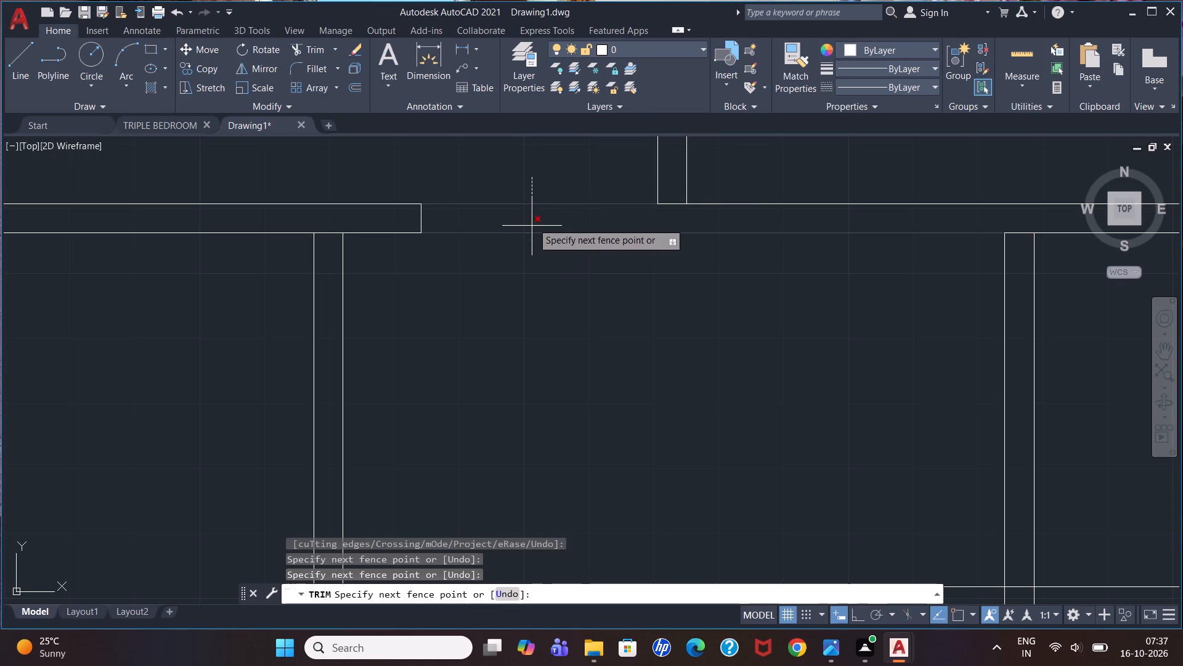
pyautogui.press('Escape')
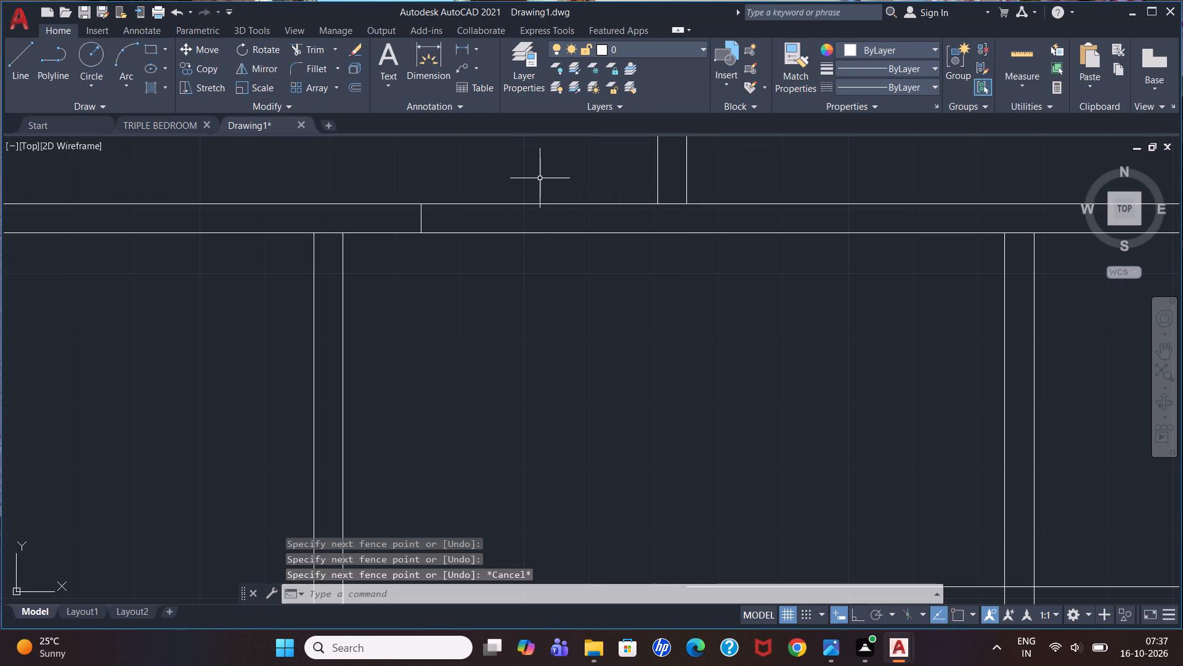
# Extend the upper vertical partition's left line down across the thickness of the horizontal wall.
pyautogui.write('ex')
pyautogui.press('Return')
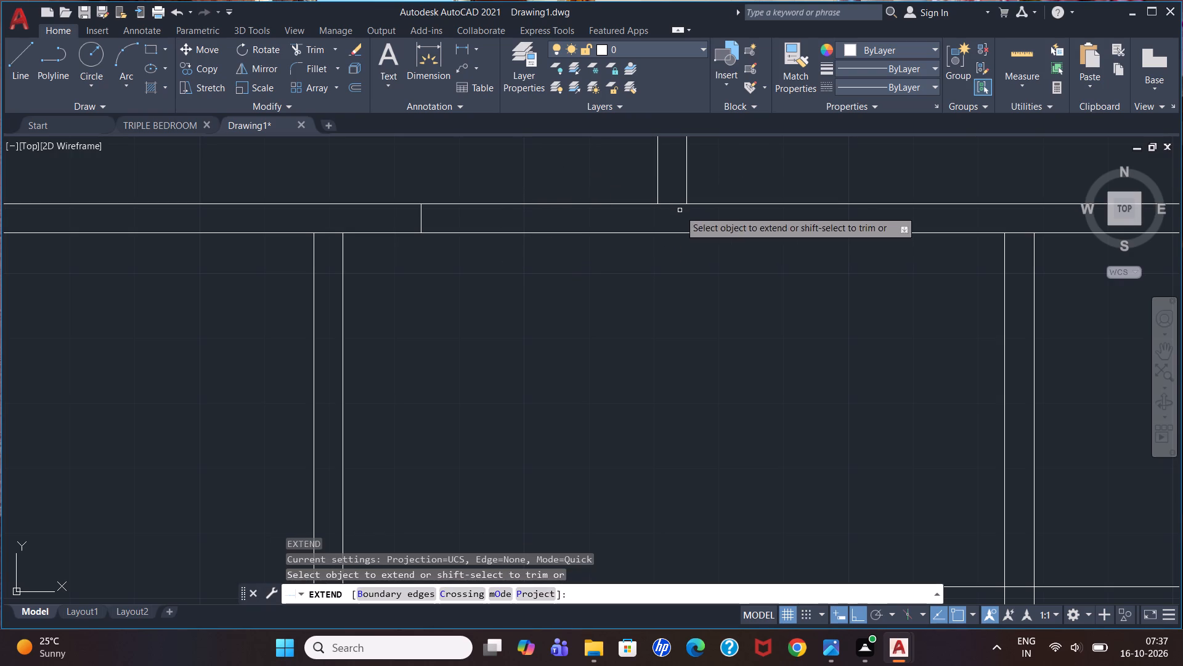
pyautogui.click(659, 195)
pyautogui.press('Escape')
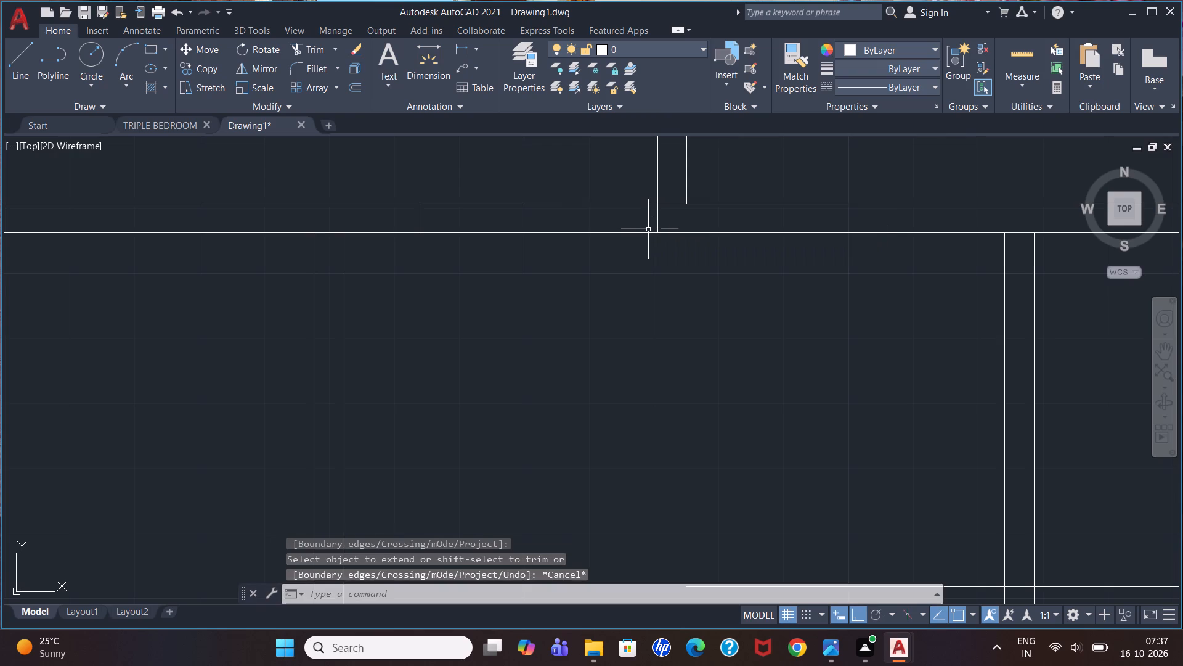
# Trim both horizontal wall lines between the 1' door mark and the extended partition line to open a doorway.
pyautogui.write('tr')
pyautogui.press('Return')
pyautogui.click(522, 172)
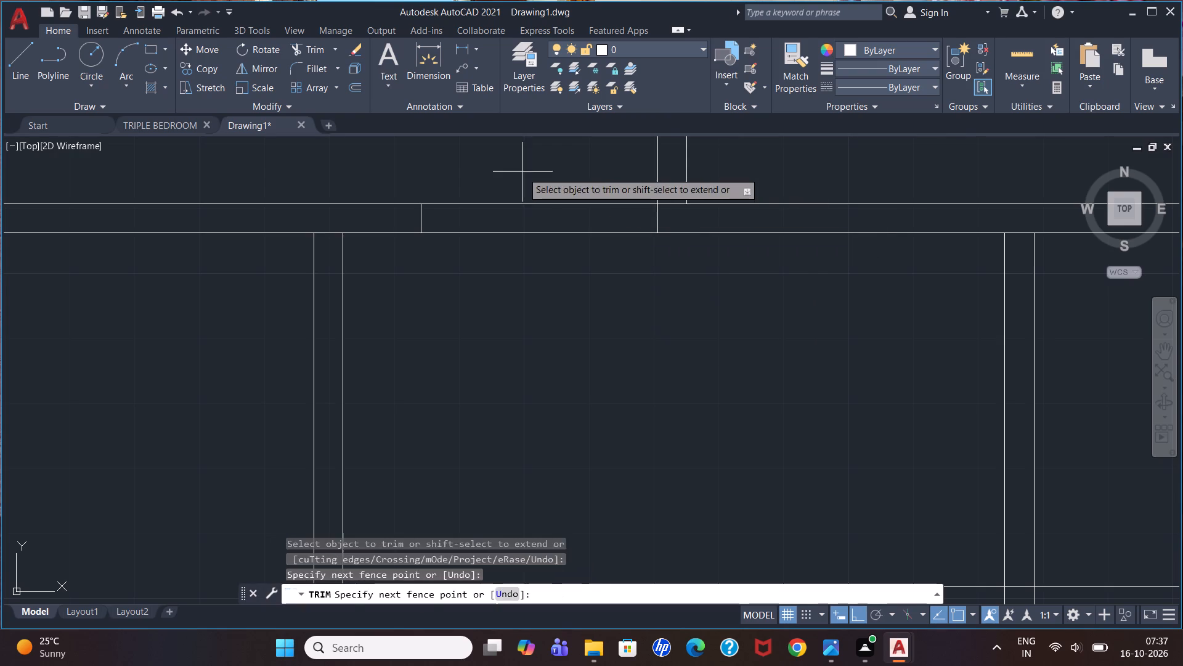
pyautogui.click(551, 279)
pyautogui.press('Escape')
pyautogui.scroll(-3, 551, 279)
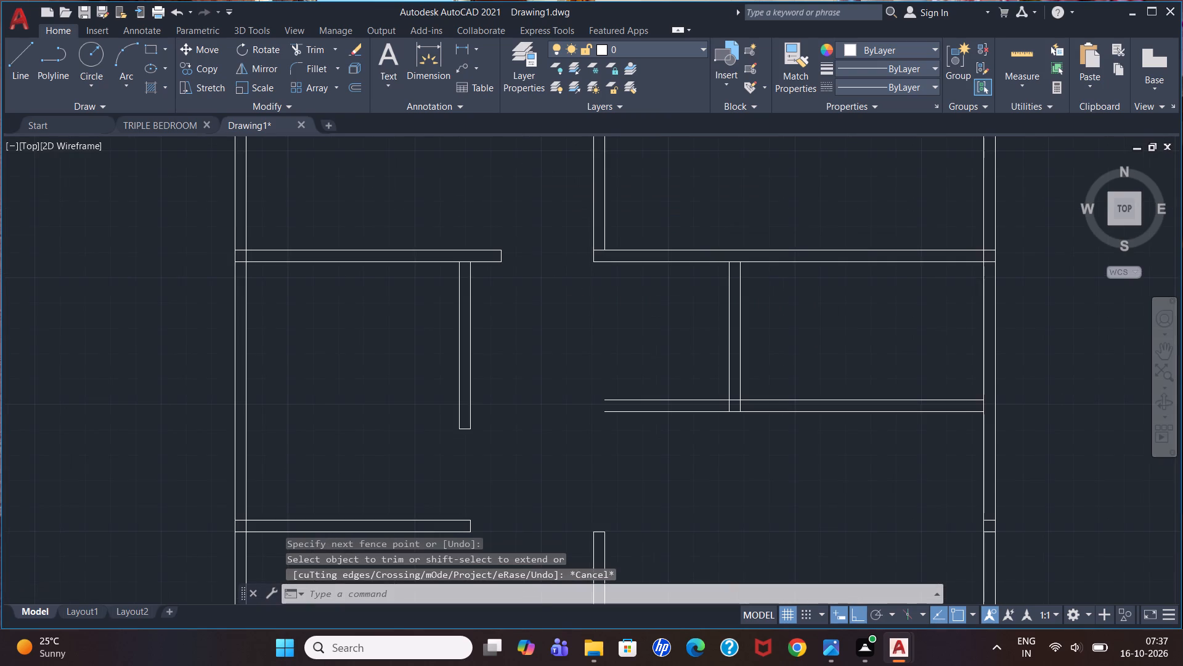
# Extend the upper vertical partition's right line down across the thickness of the horizontal wall.
pyautogui.scroll(-1, 551, 279)
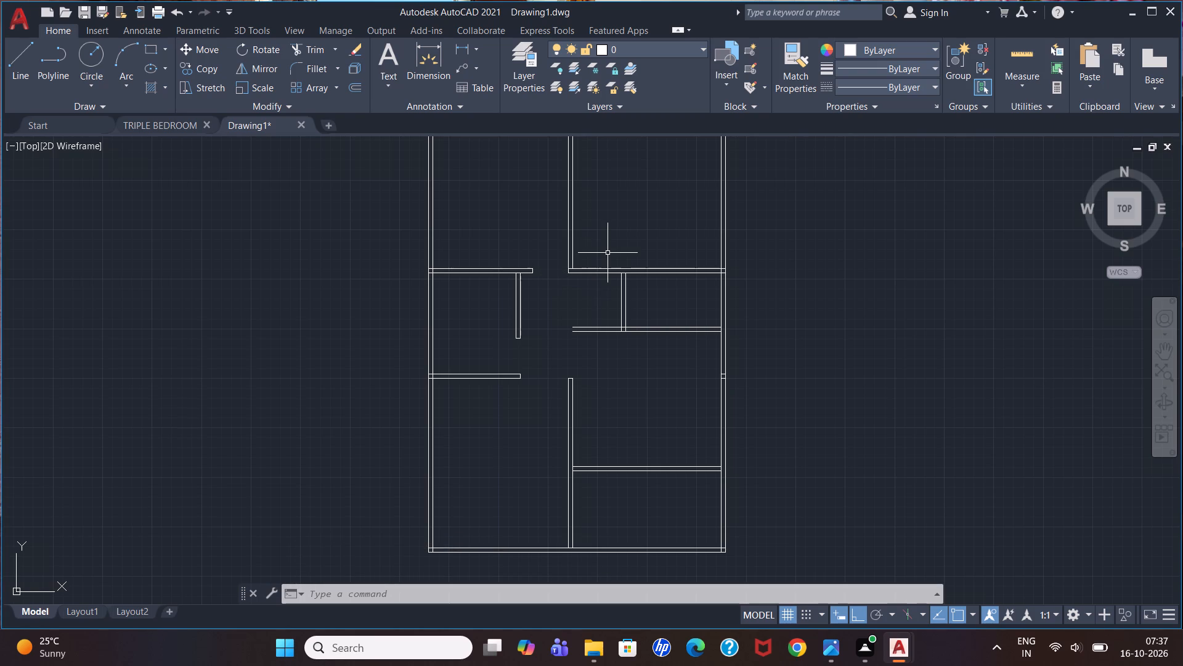
pyautogui.write('ex')
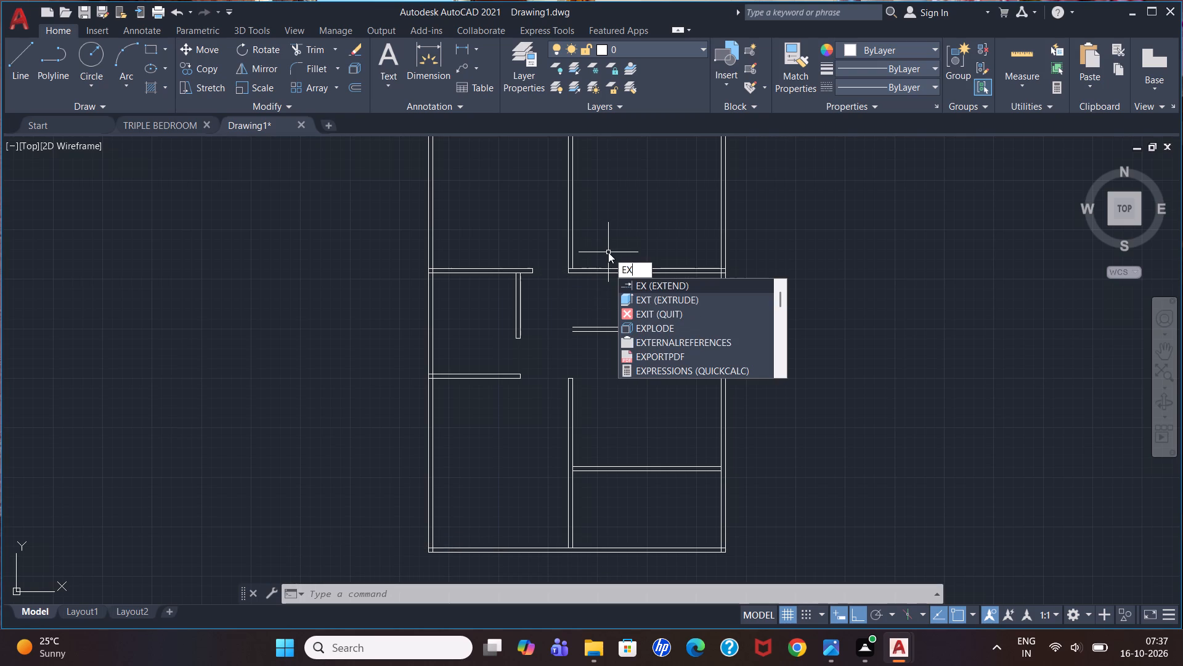
pyautogui.press('Return')
pyautogui.scroll(1, 584, 263)
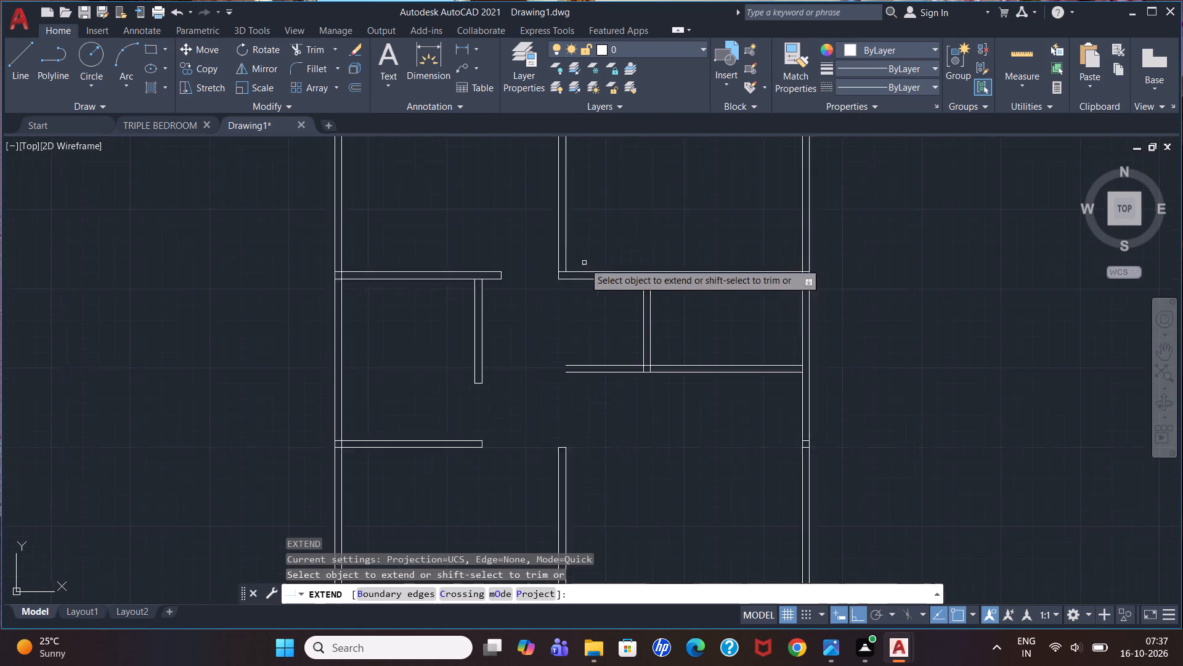
pyautogui.scroll(1, 584, 263)
pyautogui.click(556, 269)
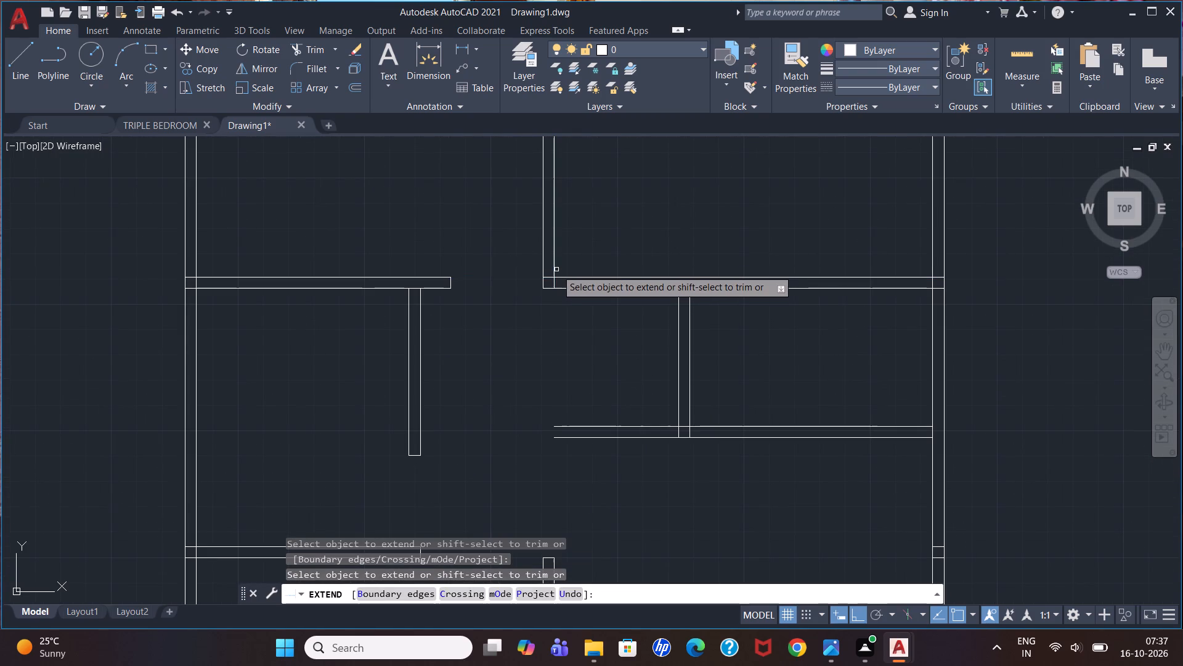
pyautogui.press('Escape')
pyautogui.press('Escape')
pyautogui.press('Escape')
pyautogui.press('Escape')
pyautogui.press('Escape')
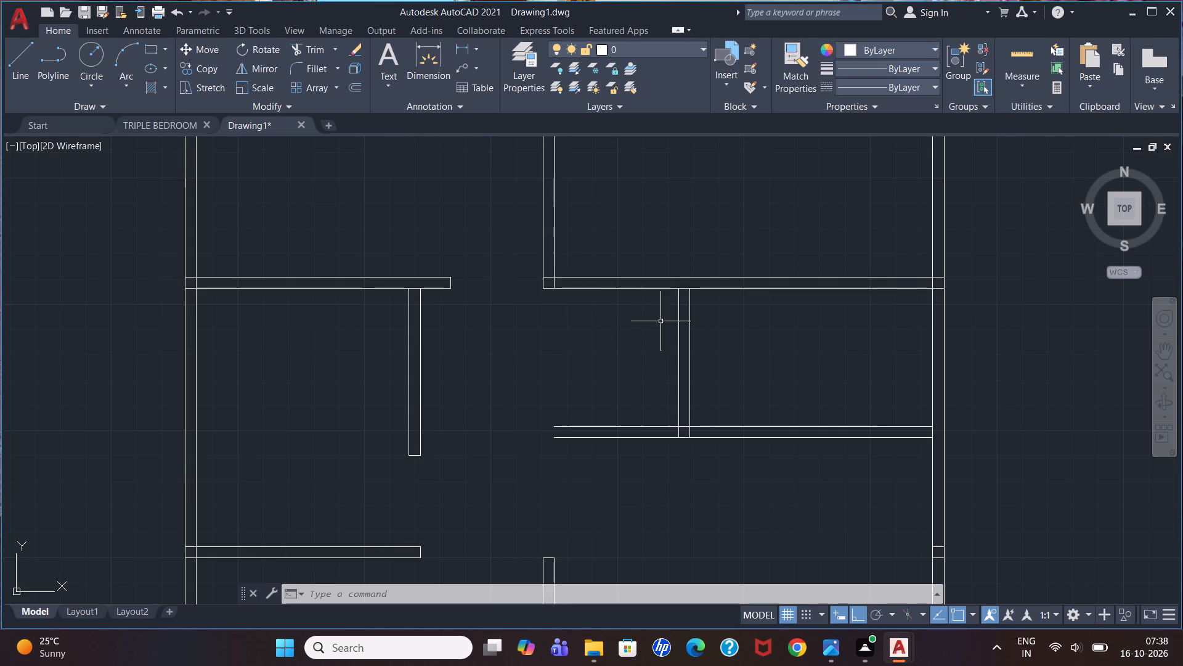
# Draw a line 1' left from the middle-right partition's top-left corner along the horizontal wall, continuing up across the wall's thickness.
pyautogui.scroll(-1, 670, 275)
pyautogui.scroll(1, 667, 299)
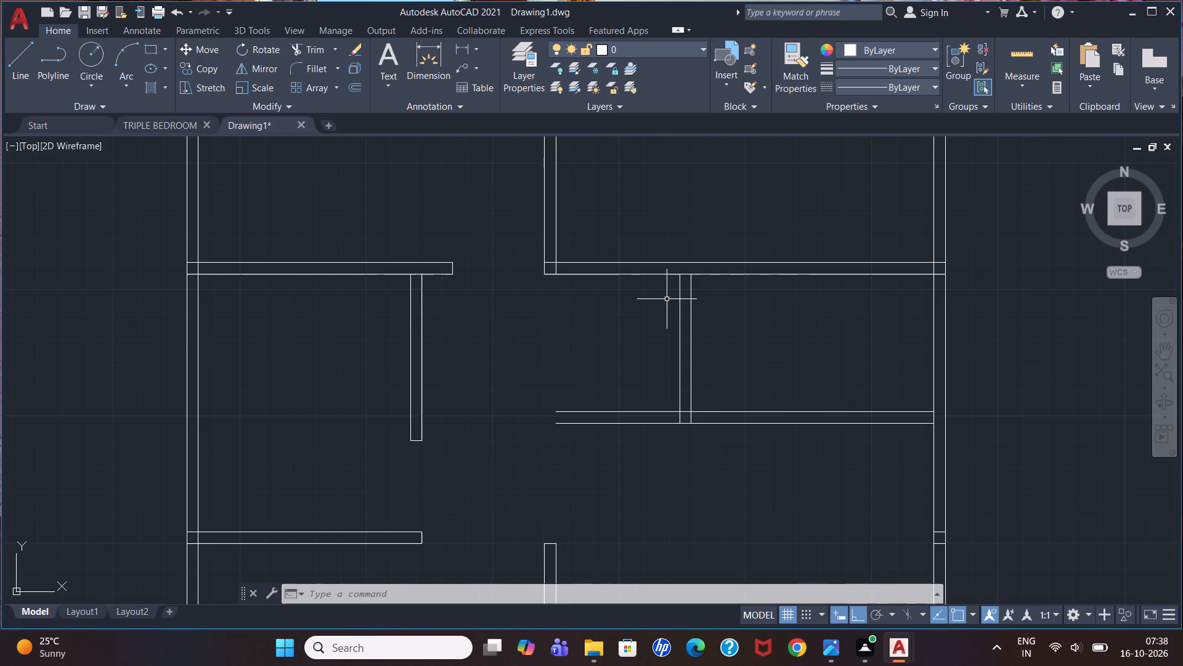
pyautogui.press('l')
pyautogui.press('Return')
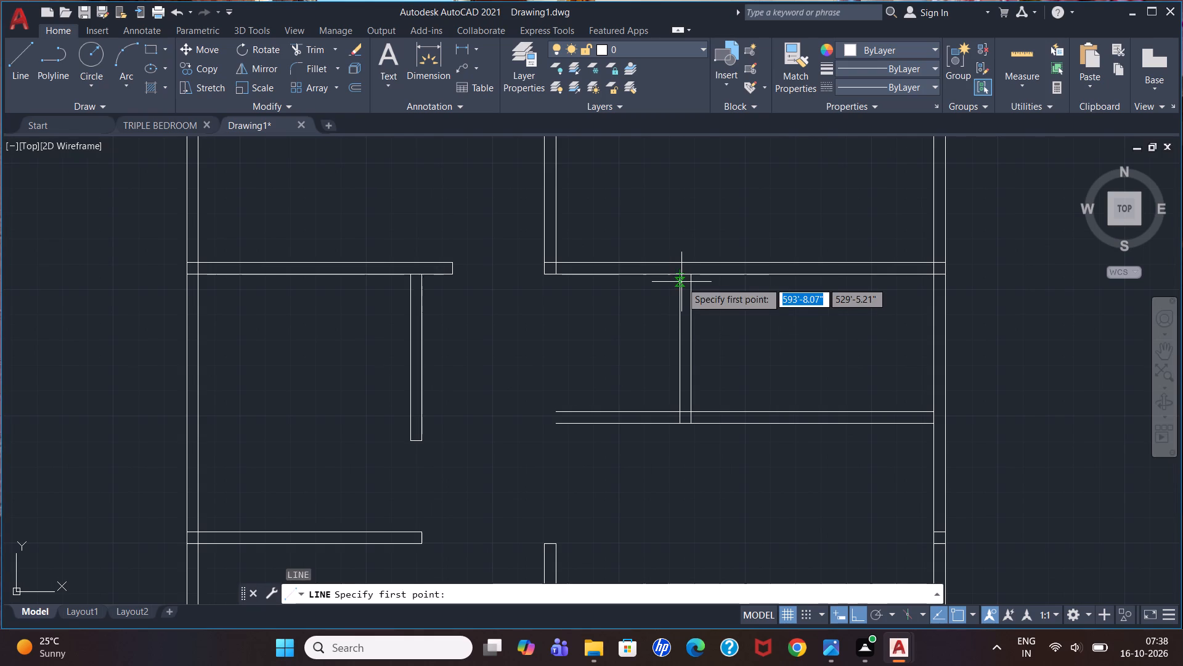
pyautogui.click(680, 277)
pyautogui.write("1'")
pyautogui.press('Return')
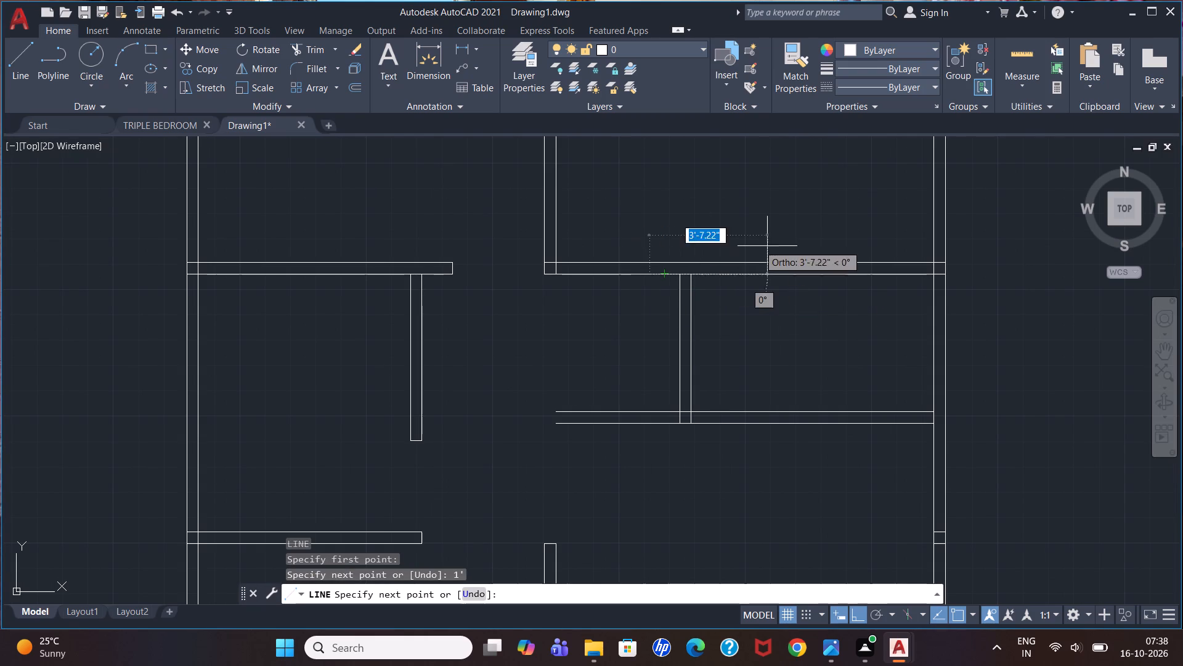
pyautogui.click(652, 266)
pyautogui.press('Escape')
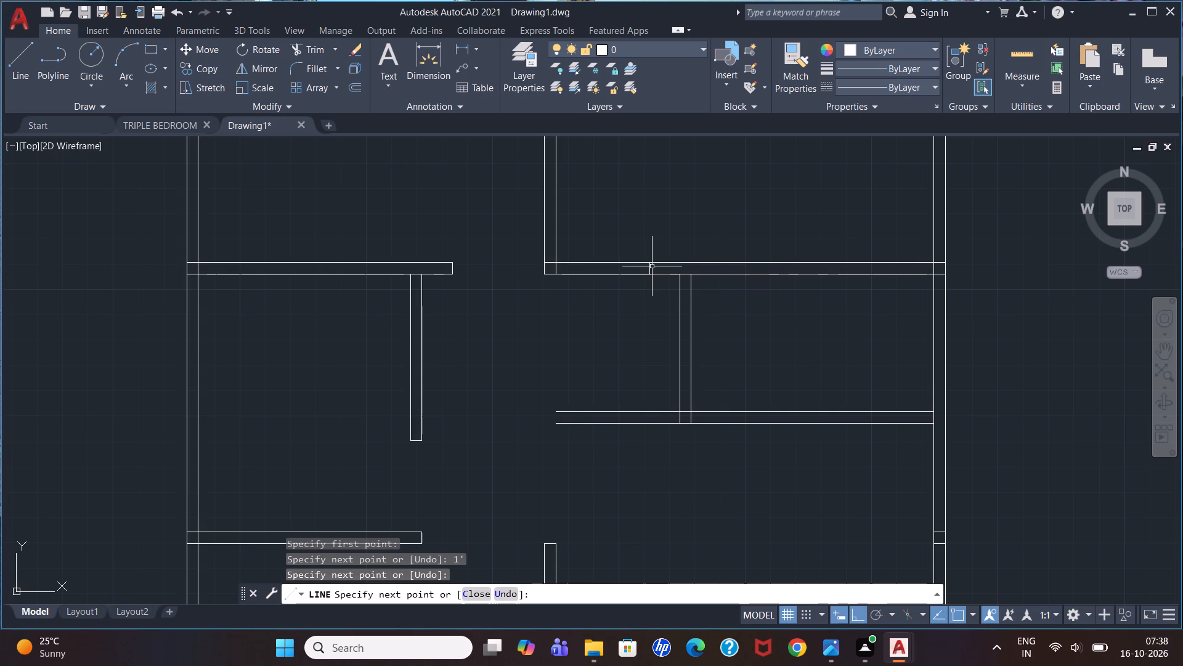
# Trim both horizontal wall lines between the upper vertical partition and the 1' mark to open a doorway.
pyautogui.write('tr')
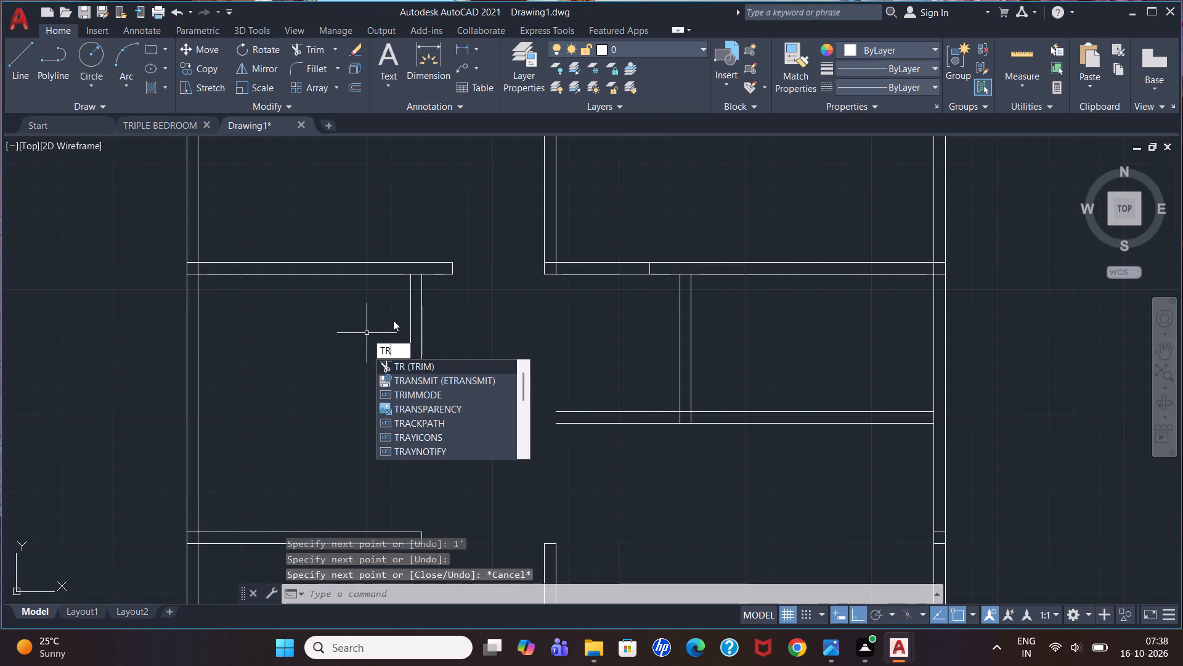
pyautogui.press('Return')
pyautogui.click(595, 223)
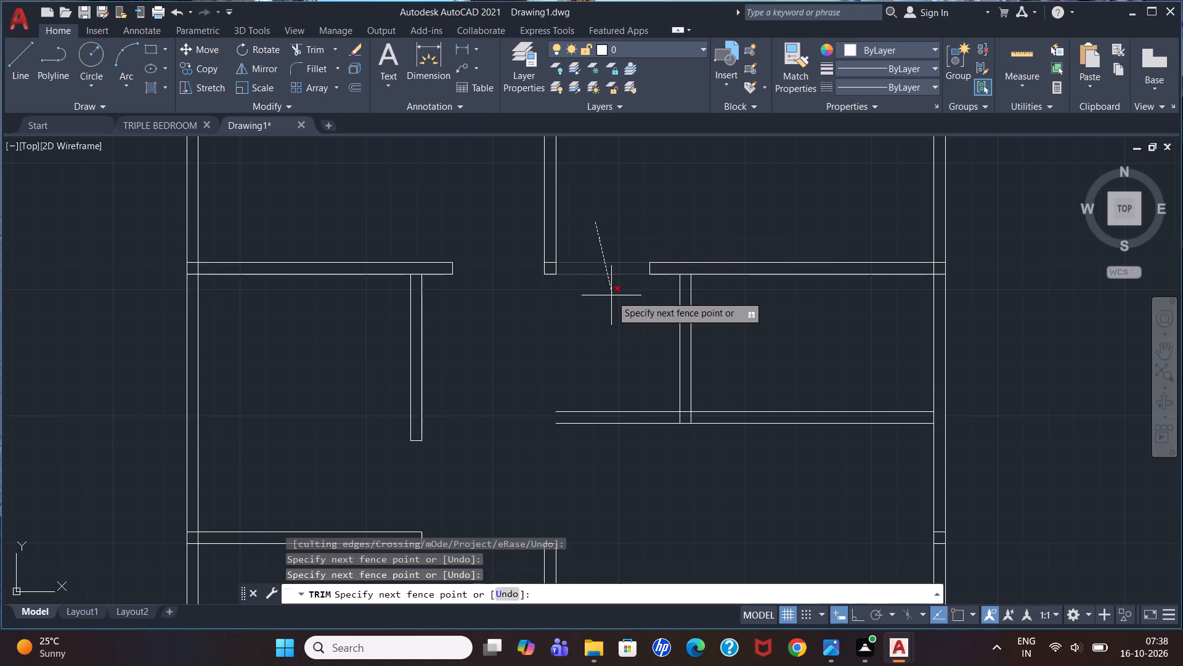
pyautogui.click(603, 306)
pyautogui.press('Escape')
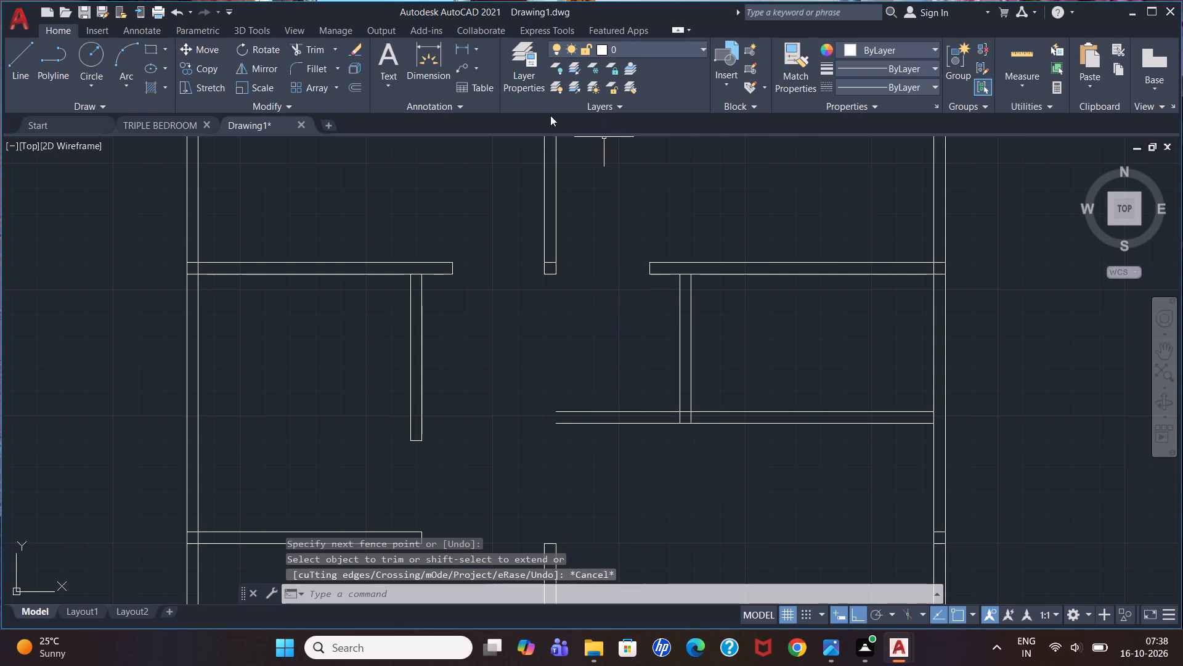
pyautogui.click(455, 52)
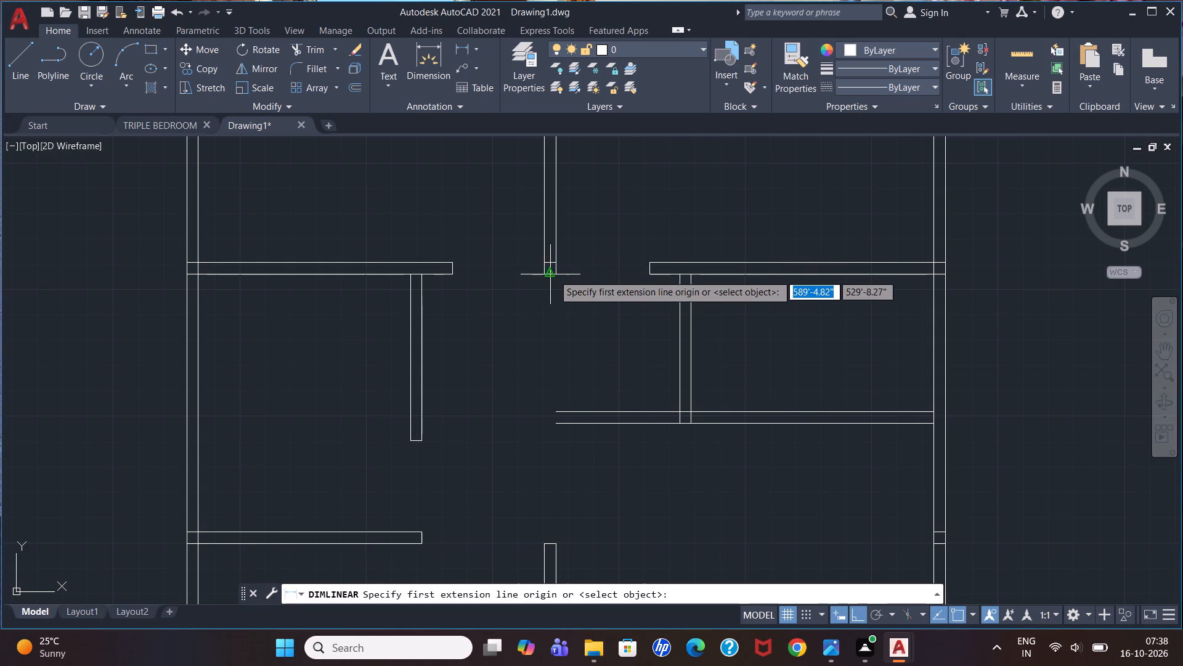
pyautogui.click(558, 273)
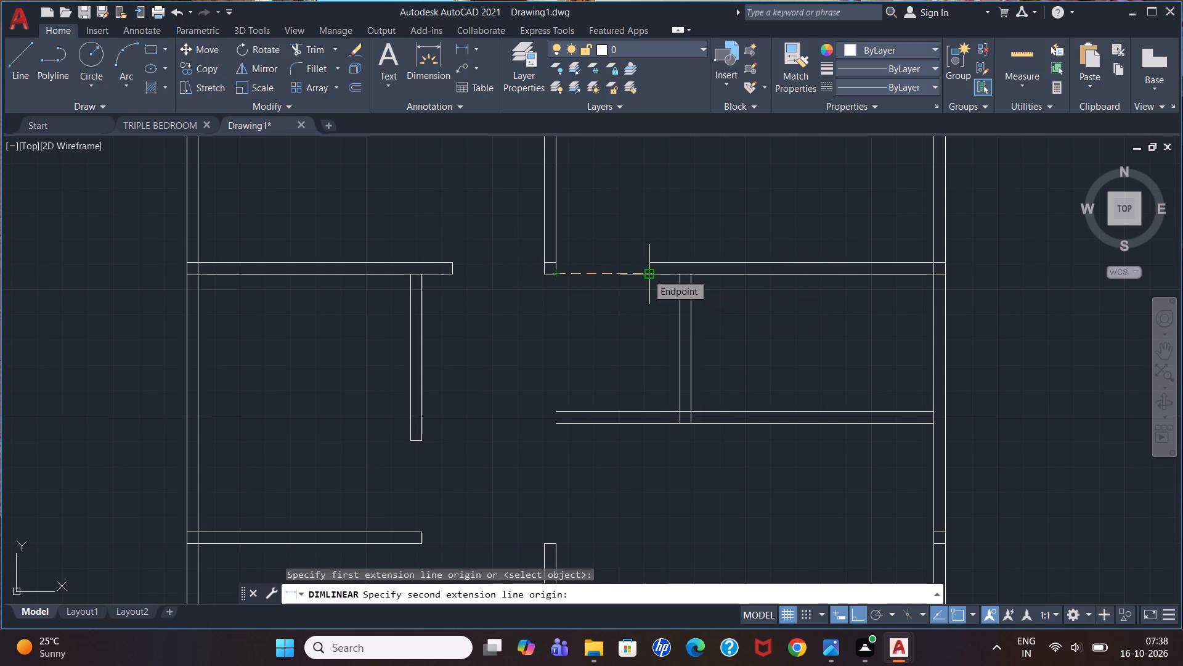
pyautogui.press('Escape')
# Draw a line 2' up the middle-right partition's left side from the horizontal wall below it, continuing across the partition's thickness.
pyautogui.scroll(-2, 611, 187)
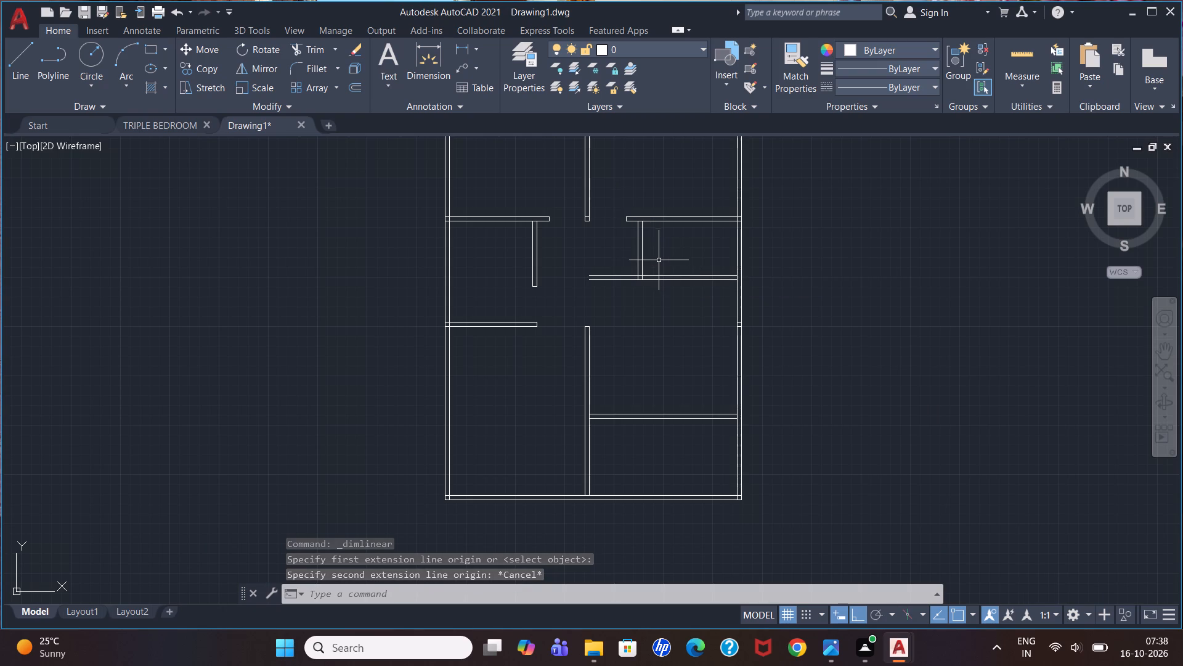
pyautogui.scroll(3, 659, 260)
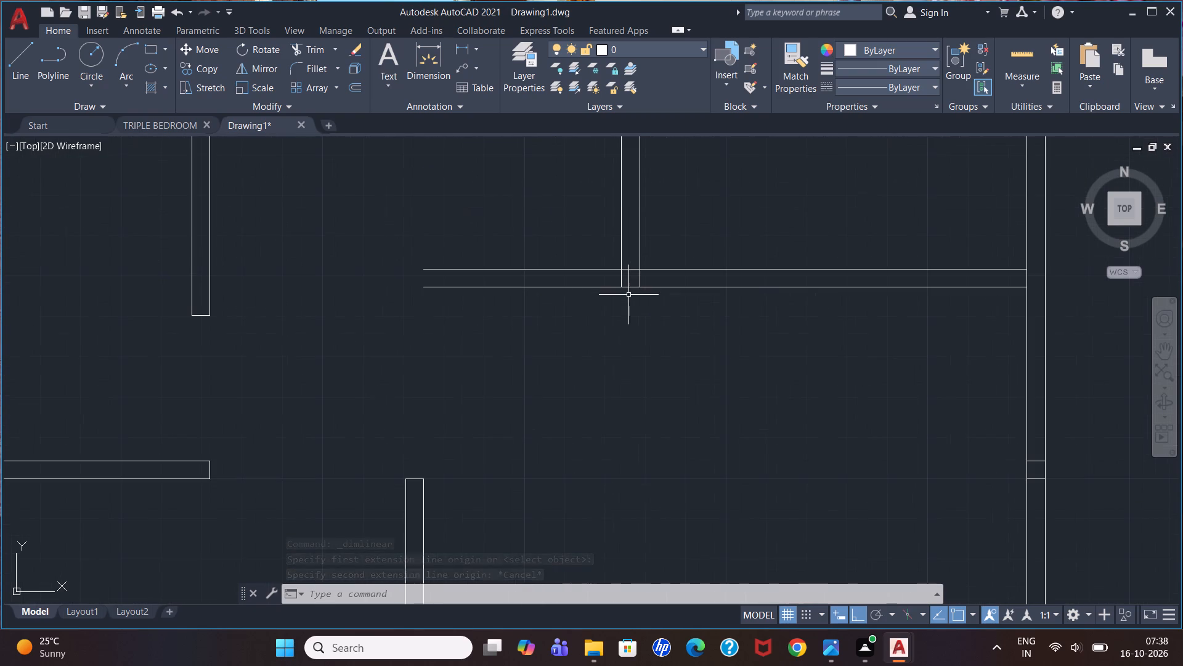
pyautogui.press('l')
pyautogui.press('Return')
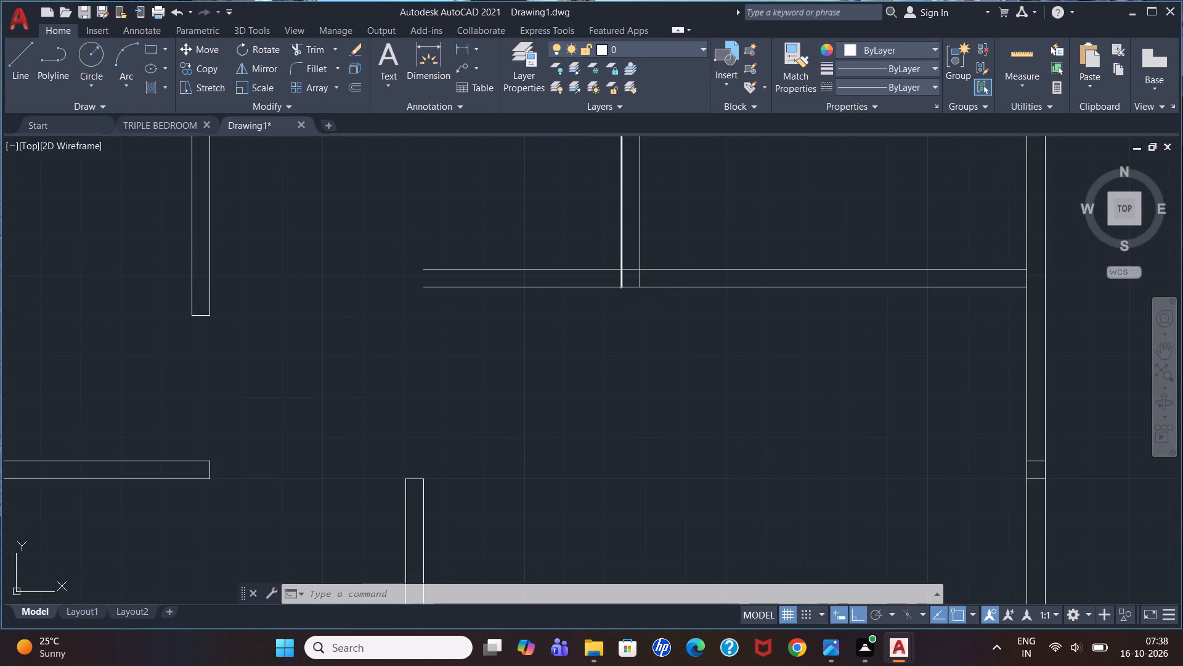
pyautogui.click(620, 272)
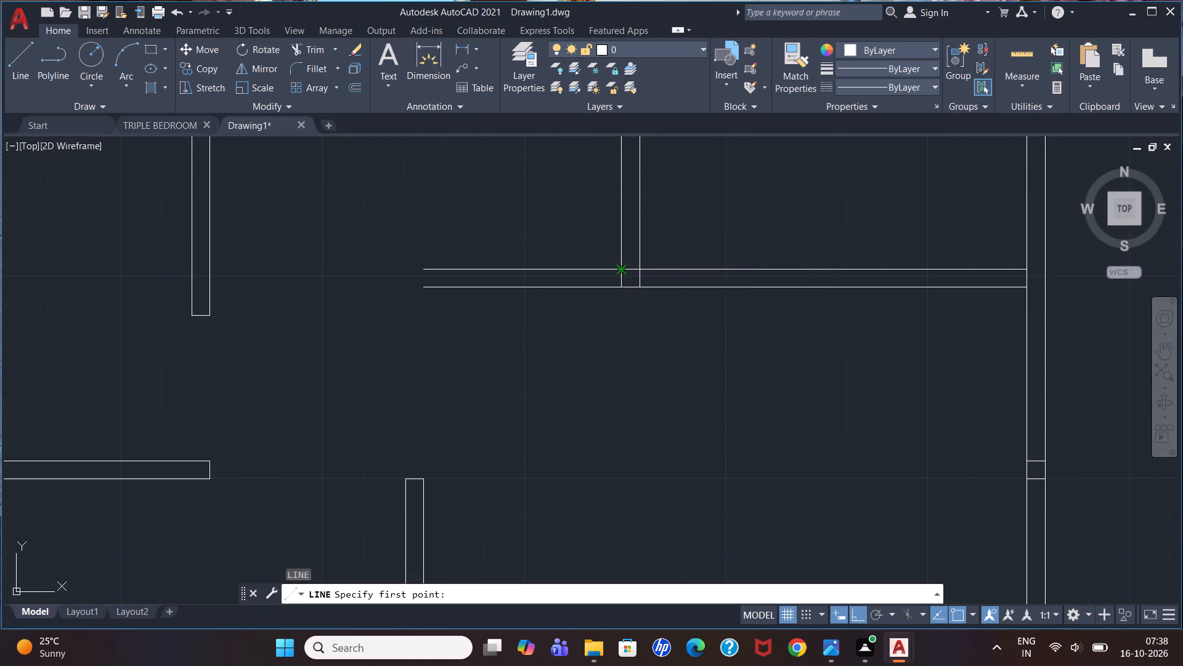
pyautogui.write("2'")
pyautogui.press('Return')
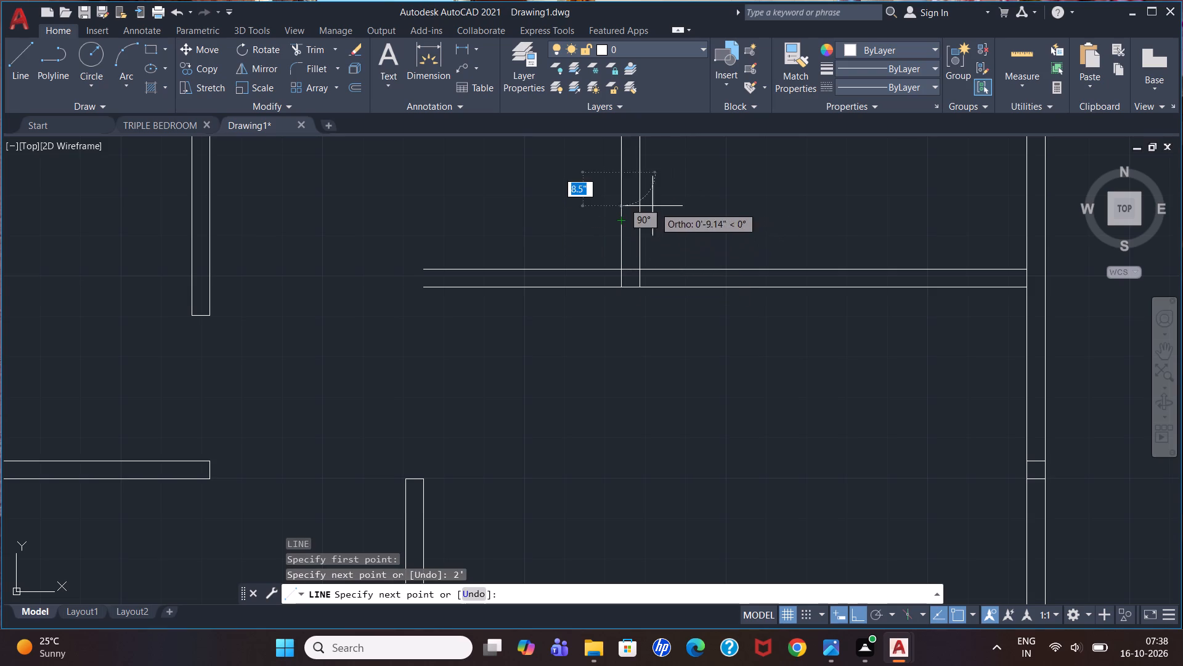
pyautogui.click(637, 168)
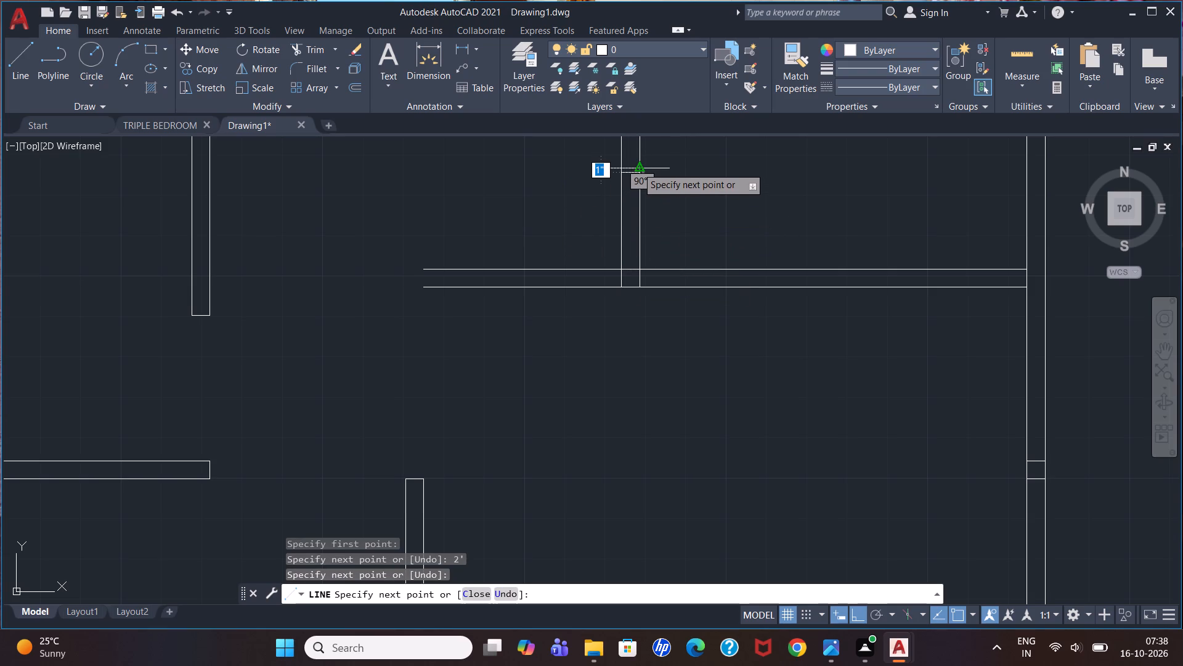
pyautogui.press('Escape')
# Trim both lines of the middle-right partition between the 2' mark and the horizontal wall below to open a doorway.
pyautogui.scroll(-6, 637, 167)
pyautogui.scroll(5, 664, 144)
pyautogui.write('tr')
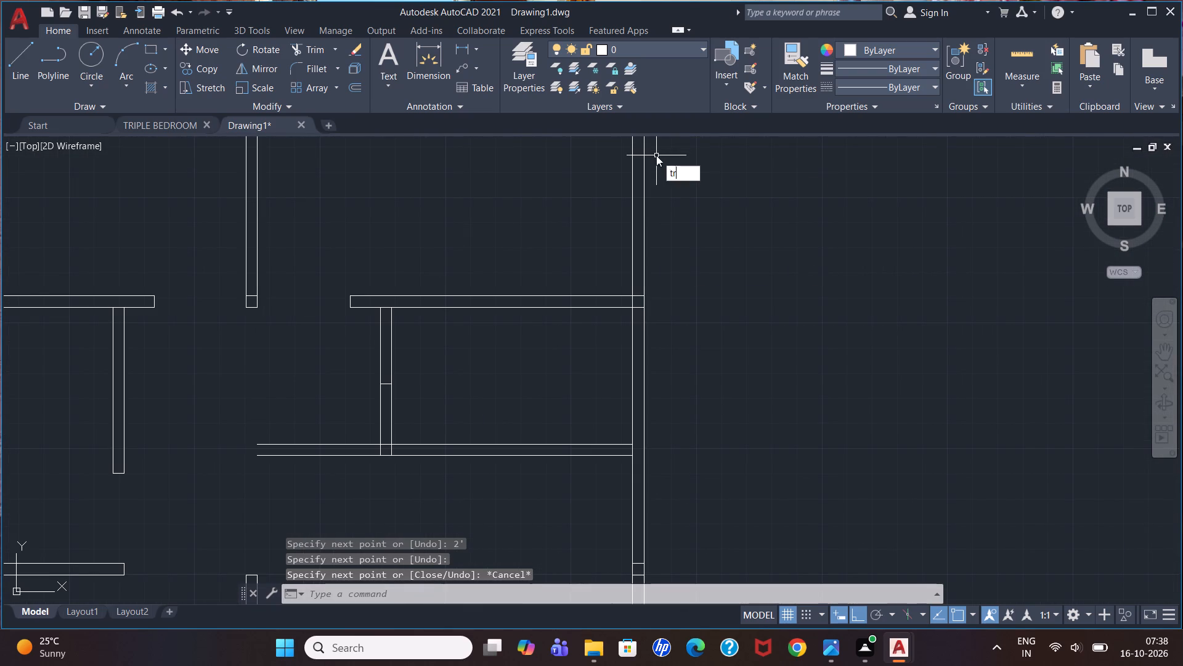
pyautogui.press('Return')
pyautogui.click(315, 339)
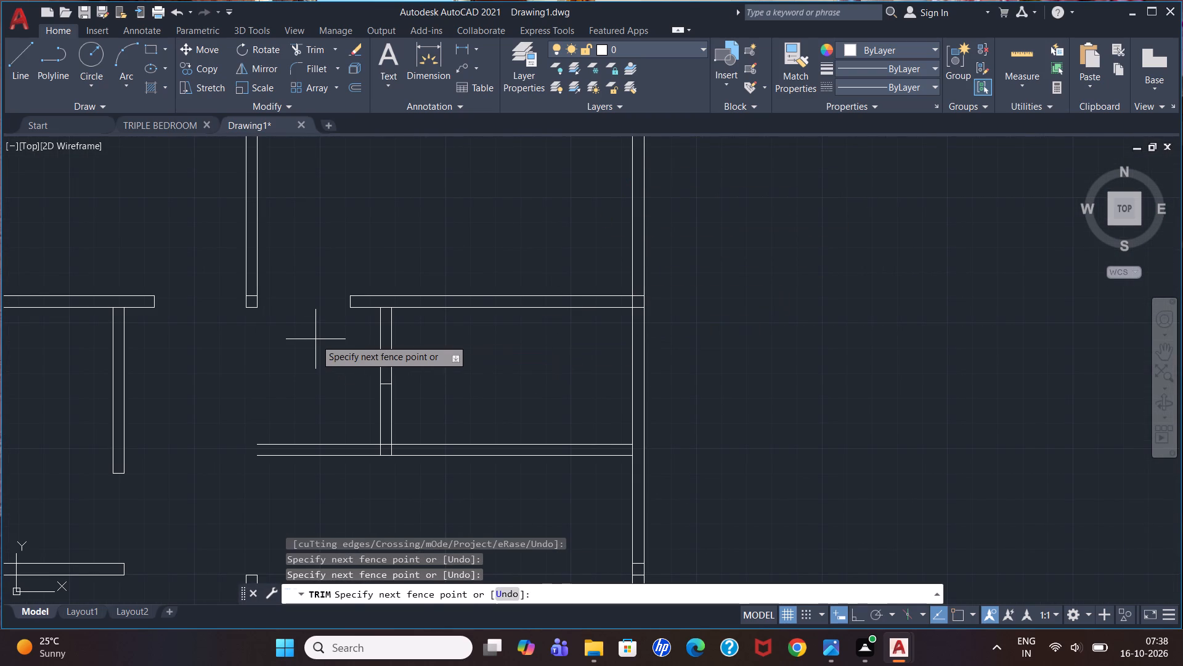
pyautogui.click(404, 422)
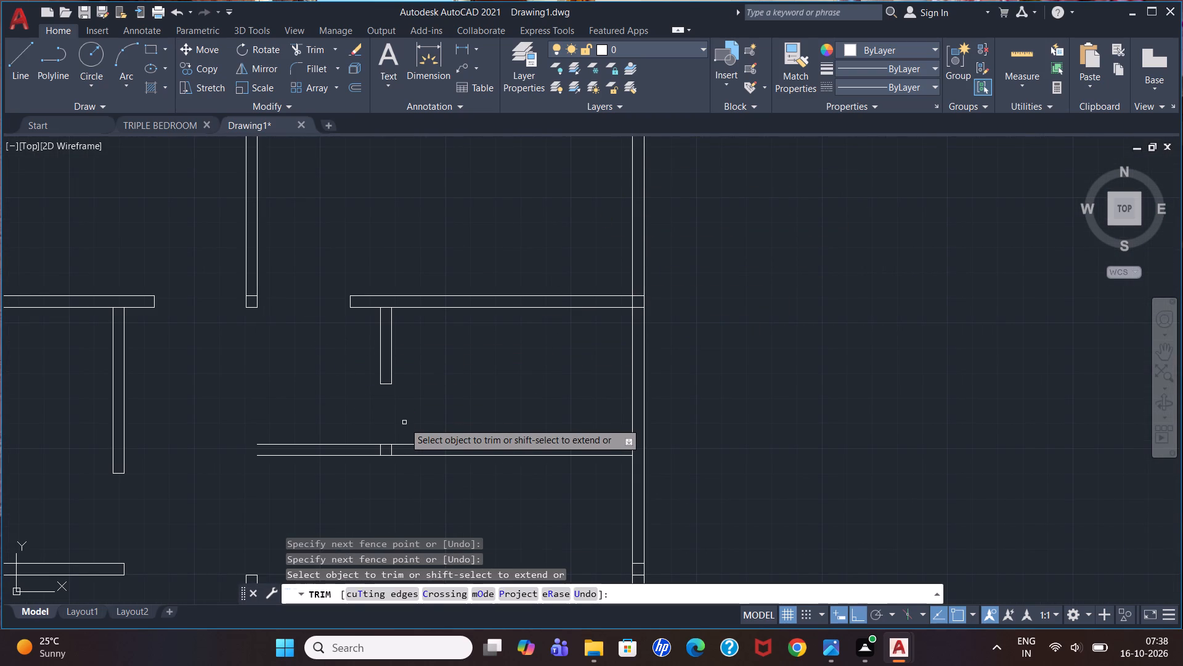
pyautogui.press('Escape')
pyautogui.press('Escape')
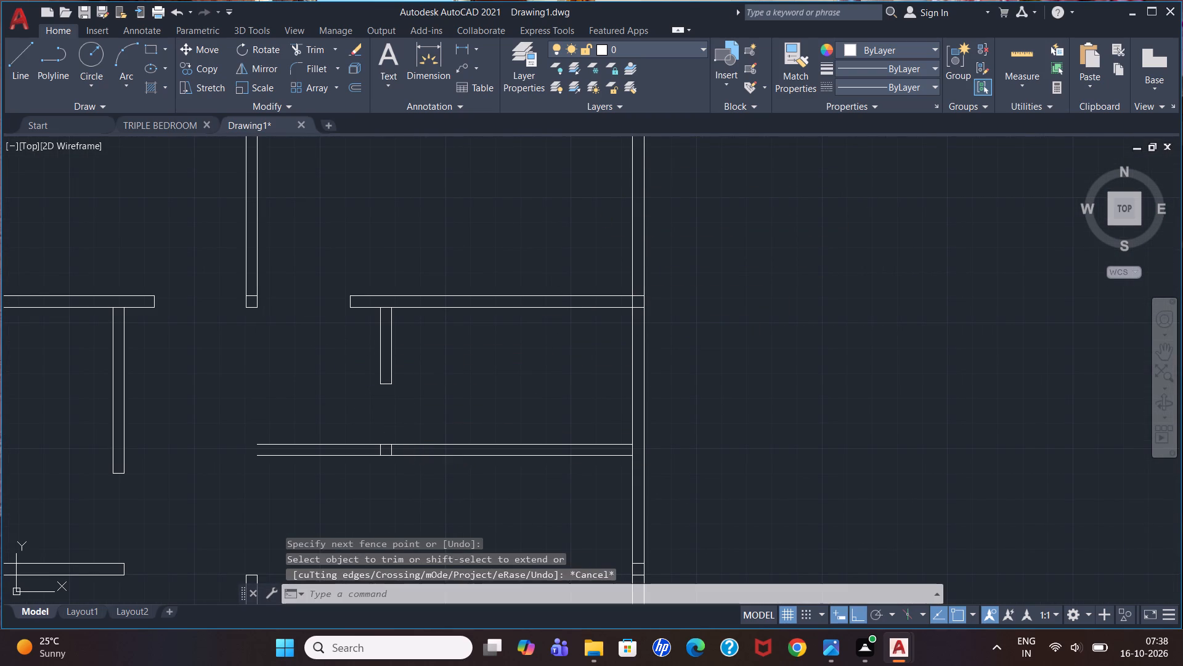
pyautogui.press('Escape')
pyautogui.press('Escape')
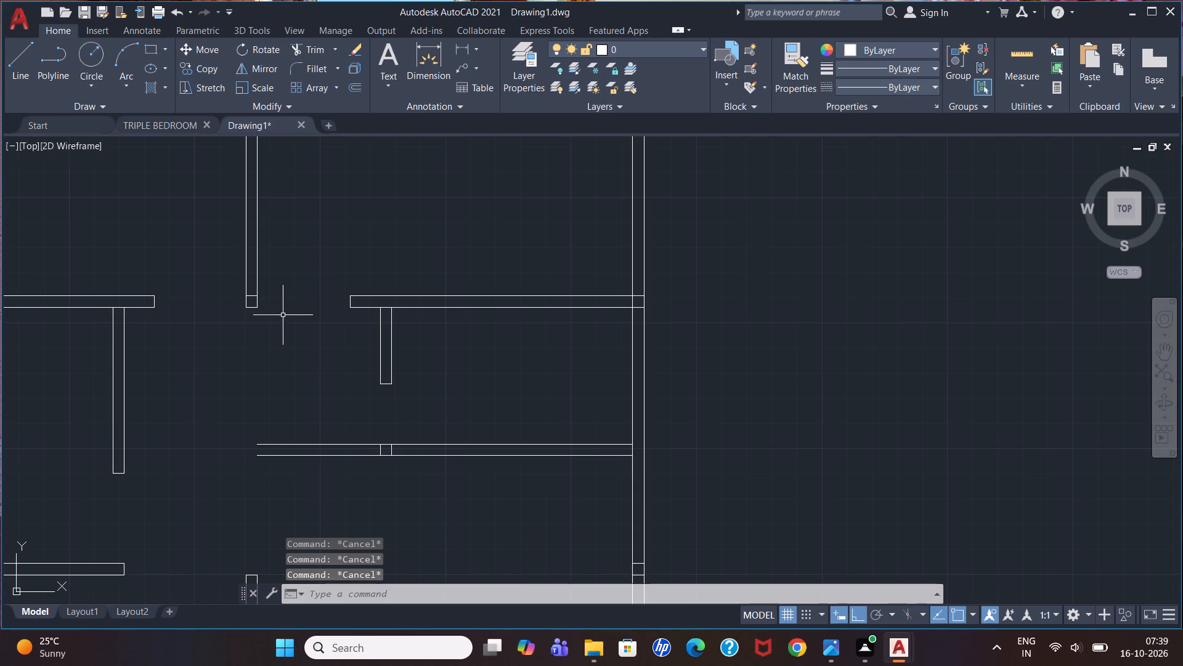
# Erase the two short leftover partition segments inside the horizontal wall below the new doorway.
pyautogui.scroll(-1, 303, 339)
pyautogui.scroll(1, 339, 373)
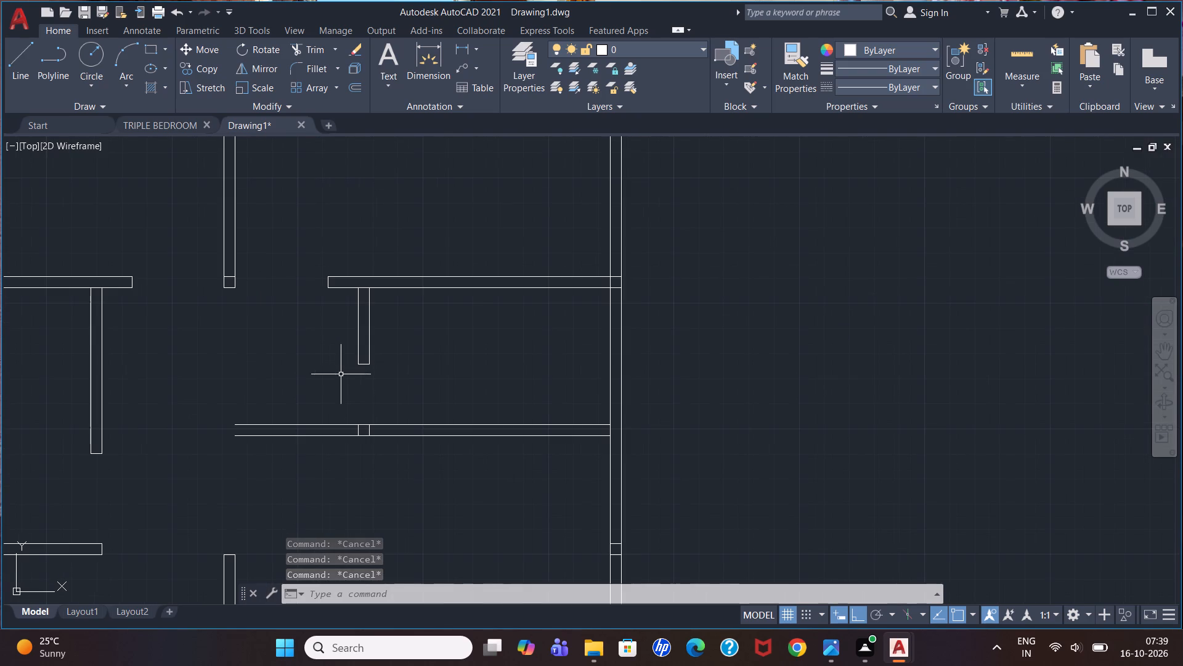
pyautogui.click(360, 430)
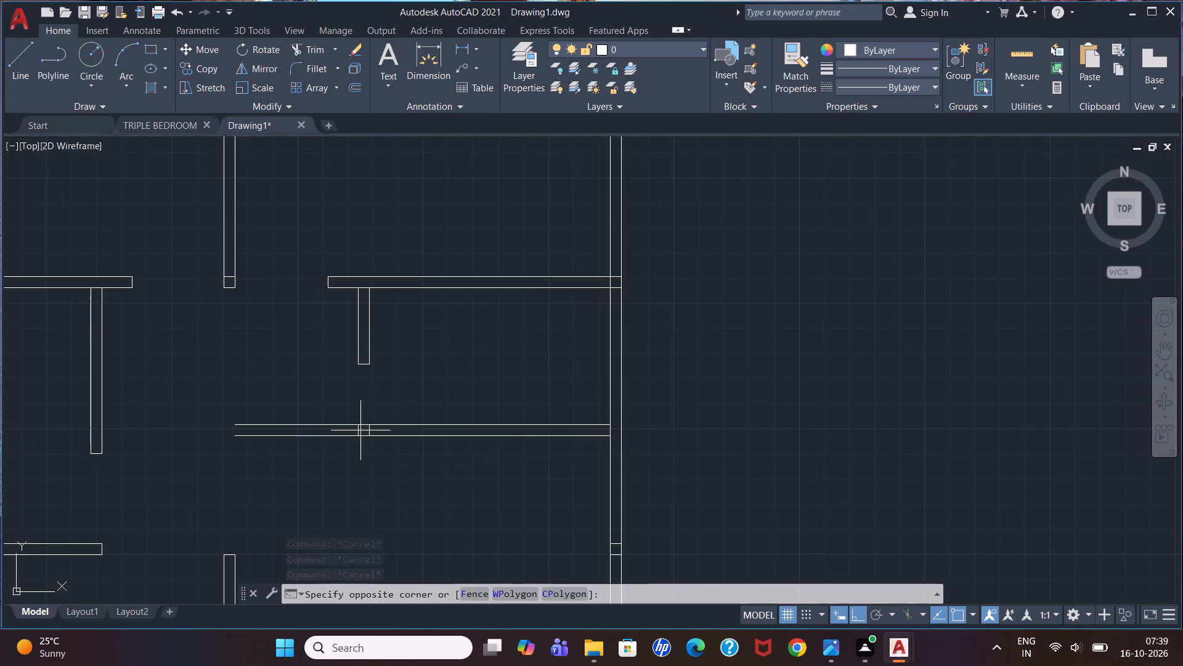
pyautogui.press('Escape')
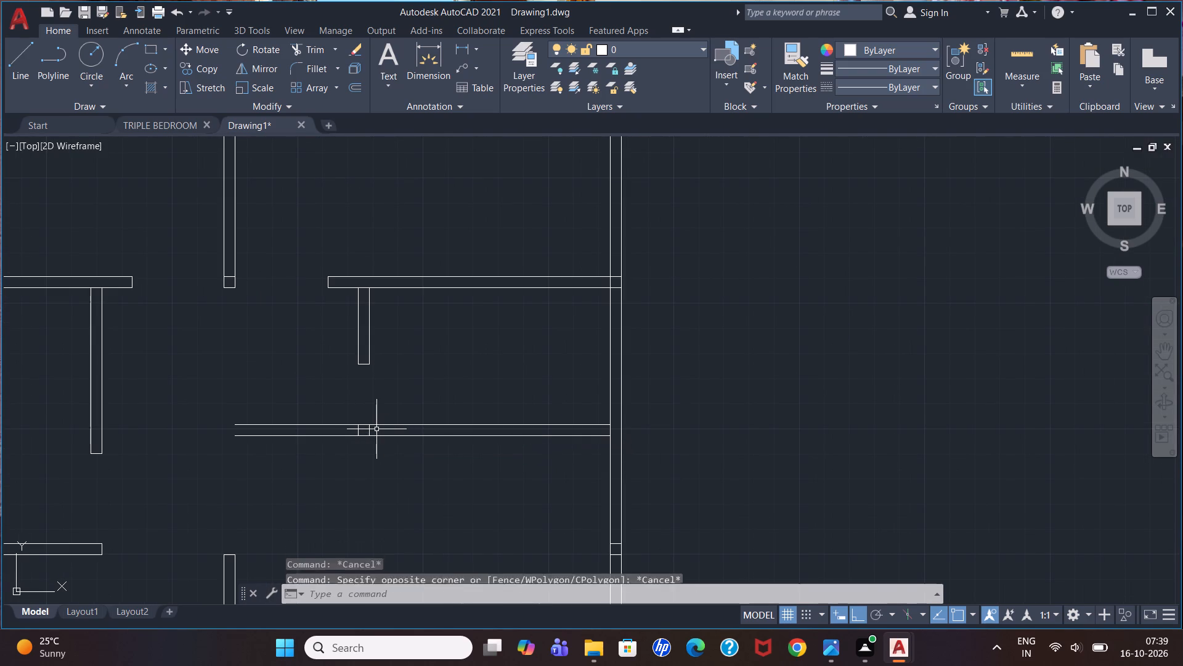
pyautogui.press('Escape')
pyautogui.press('Escape')
pyautogui.press('Escape')
pyautogui.click(355, 429)
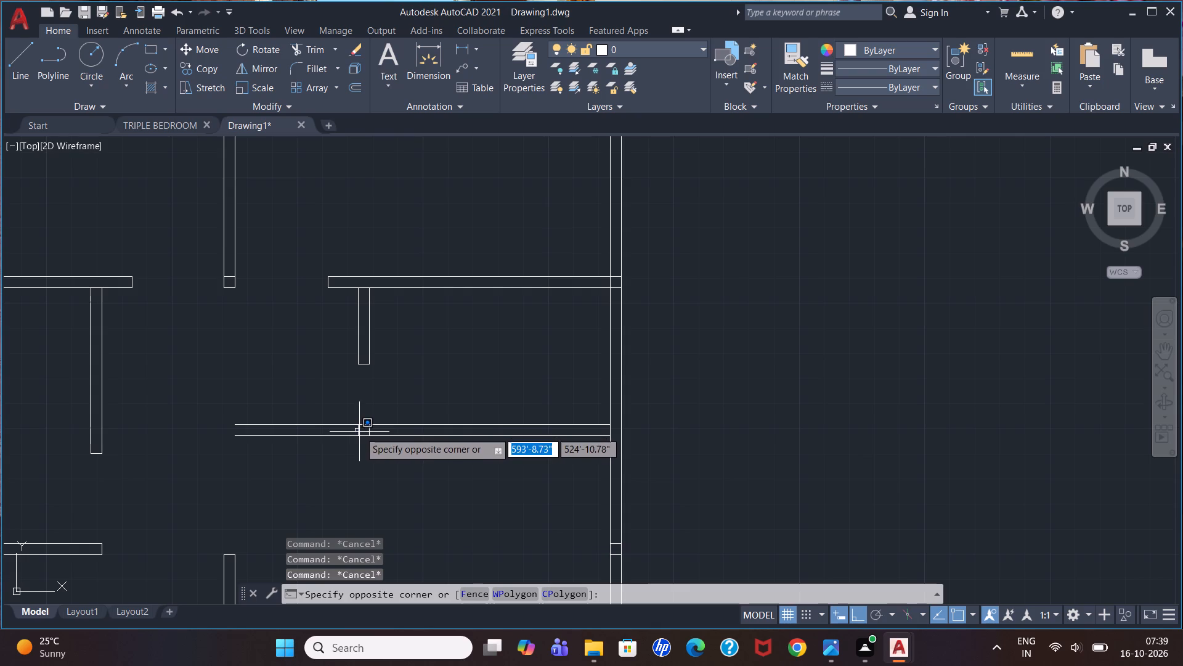
pyautogui.click(359, 430)
pyautogui.click(369, 430)
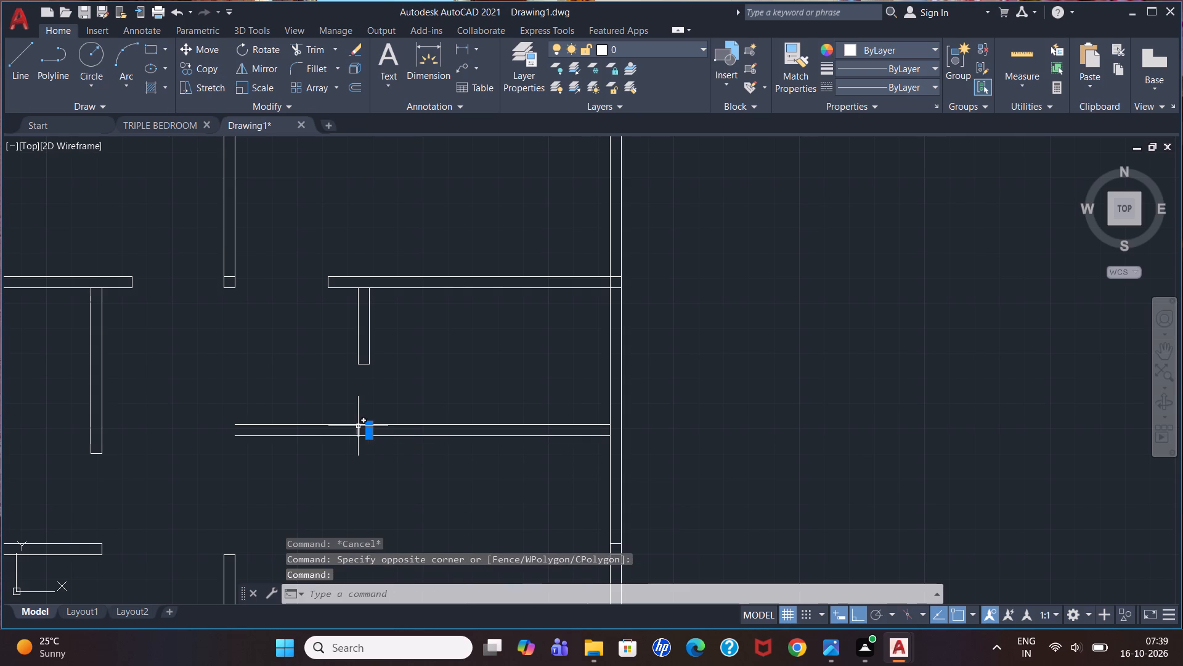
pyautogui.click(357, 426)
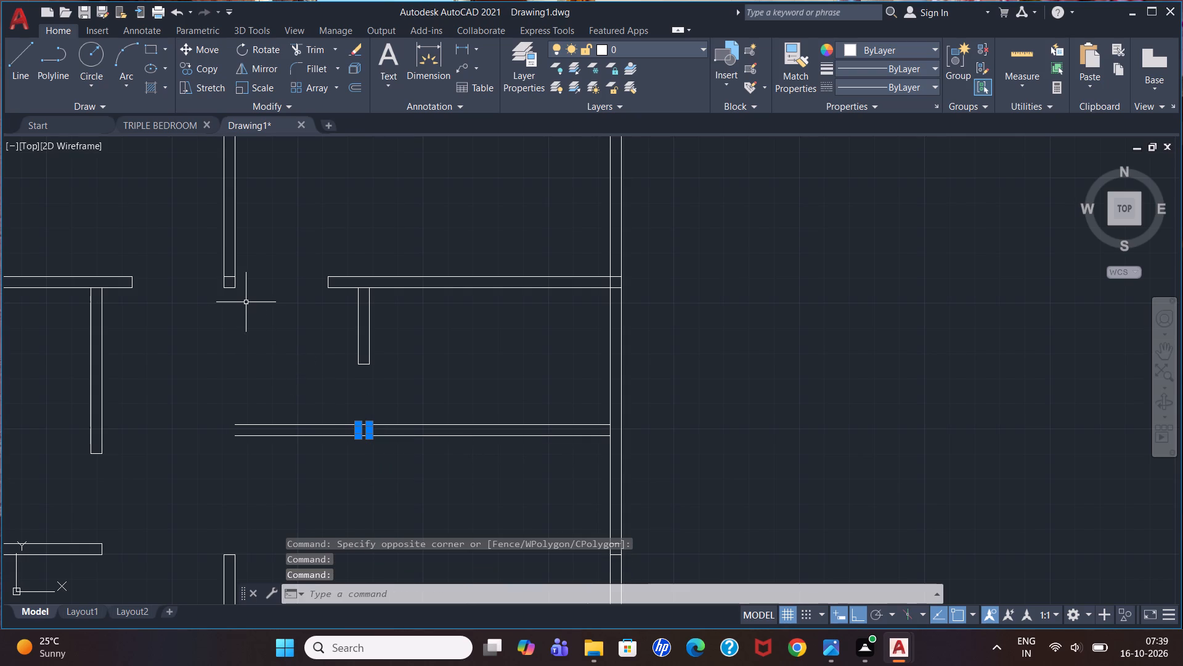
pyautogui.press('Delete')
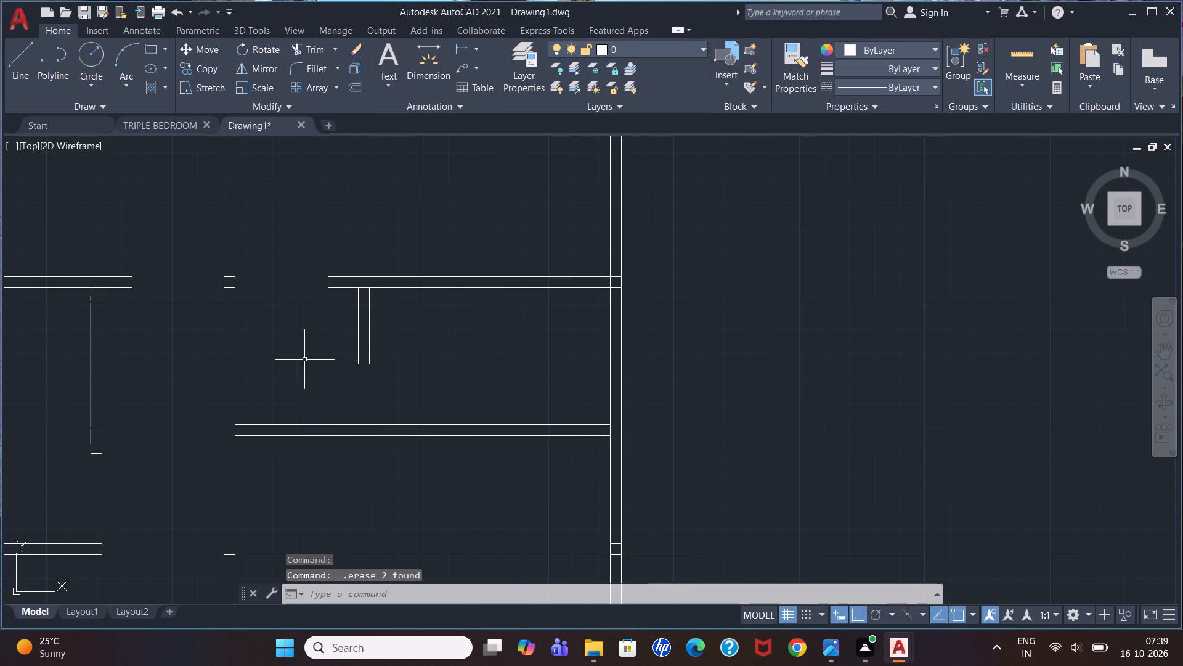
# Draw a line across the lower horizontal wall's 4.5" thickness, vertically aligned with the end of the wall above.
pyautogui.press('l')
pyautogui.press('Return')
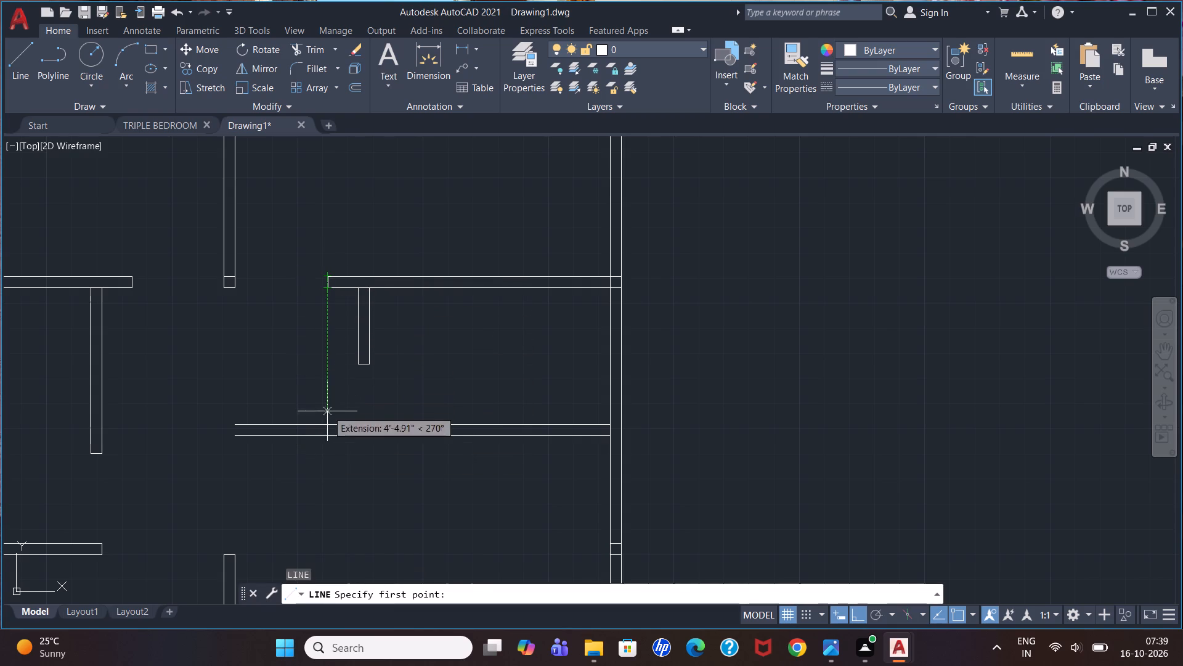
pyautogui.click(330, 424)
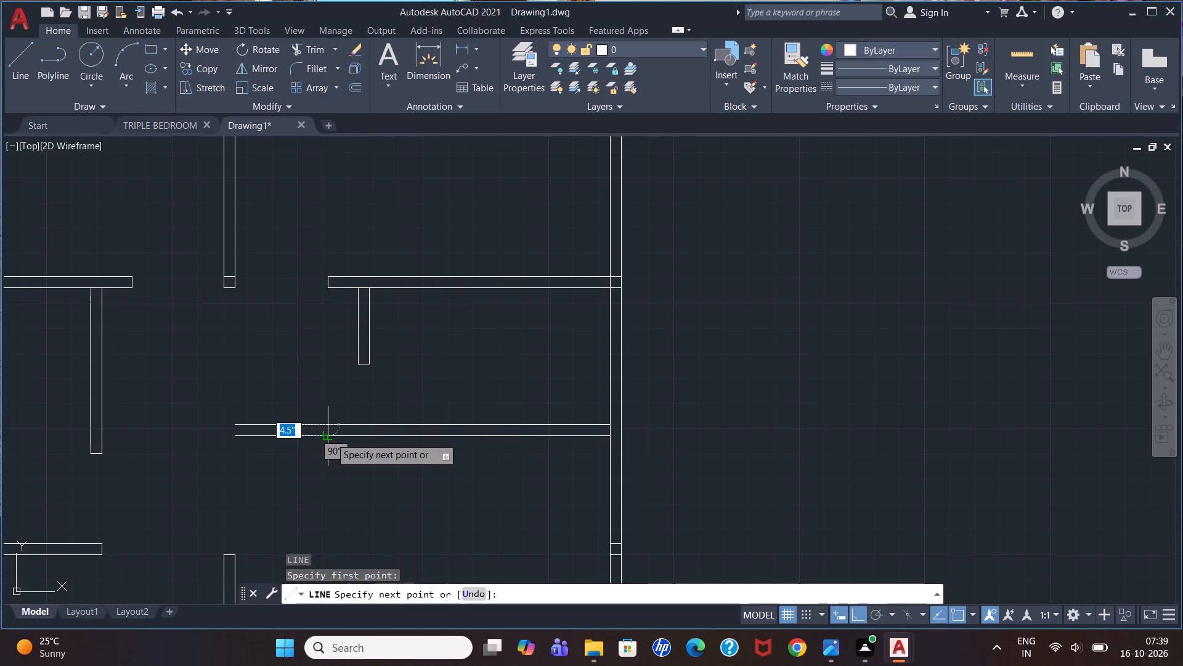
pyautogui.click(331, 435)
pyautogui.press('Escape')
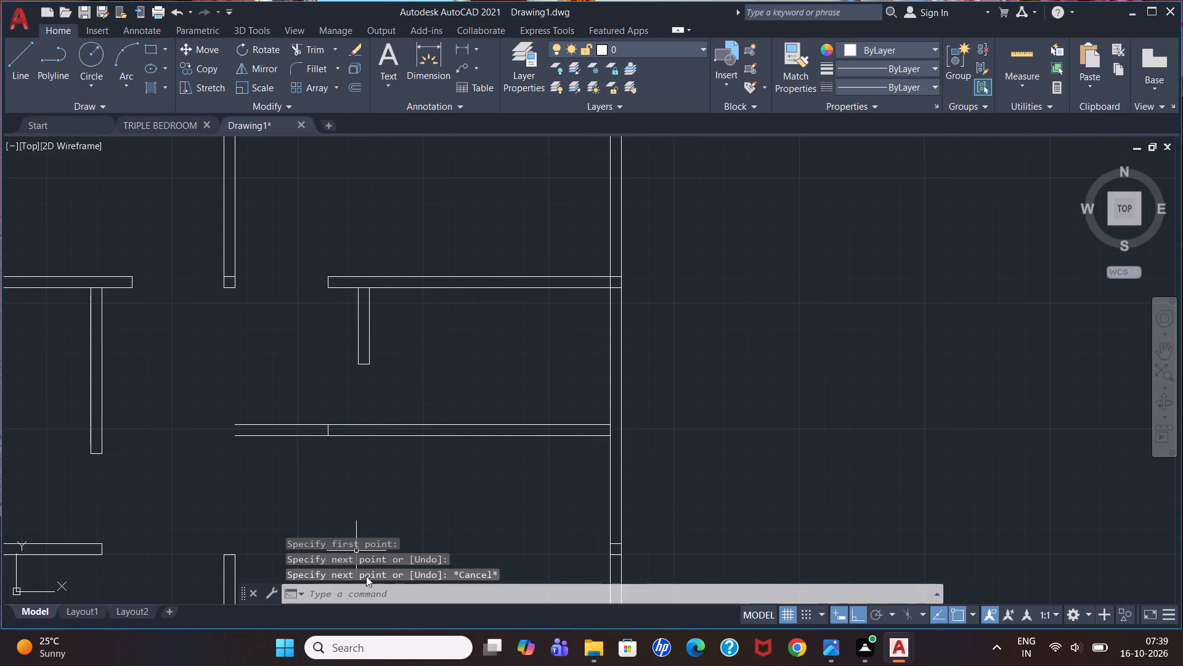
# Trim both lines of the lower horizontal wall to the left of the new cross line.
pyautogui.write('tr')
pyautogui.press('Return')
pyautogui.click(258, 390)
pyautogui.click(277, 469)
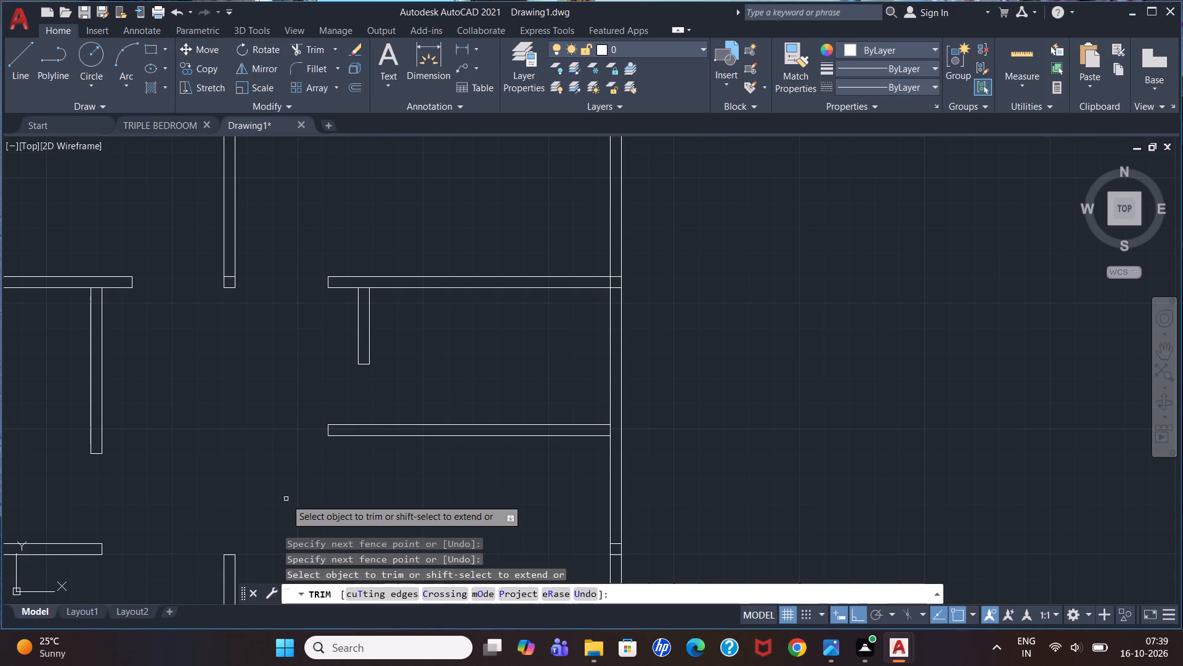
pyautogui.press('Escape')
pyautogui.press('Escape')
pyautogui.press('Escape')
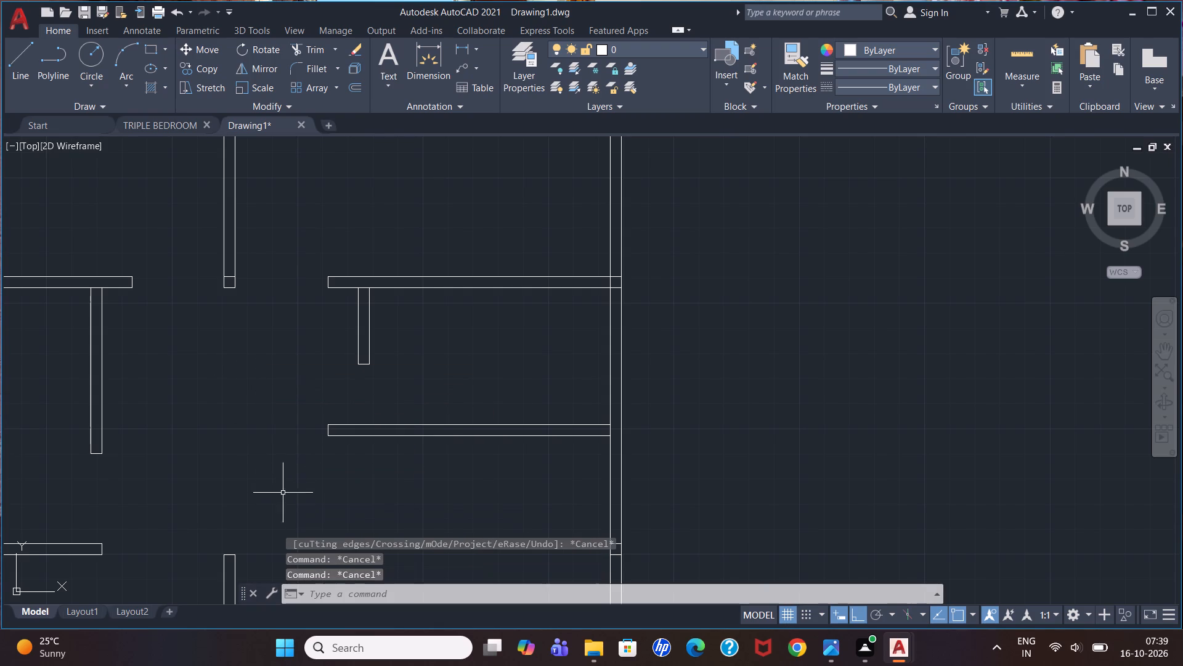
# Erase the short end line capping the top of the lower central vertical partition.
pyautogui.click(231, 555)
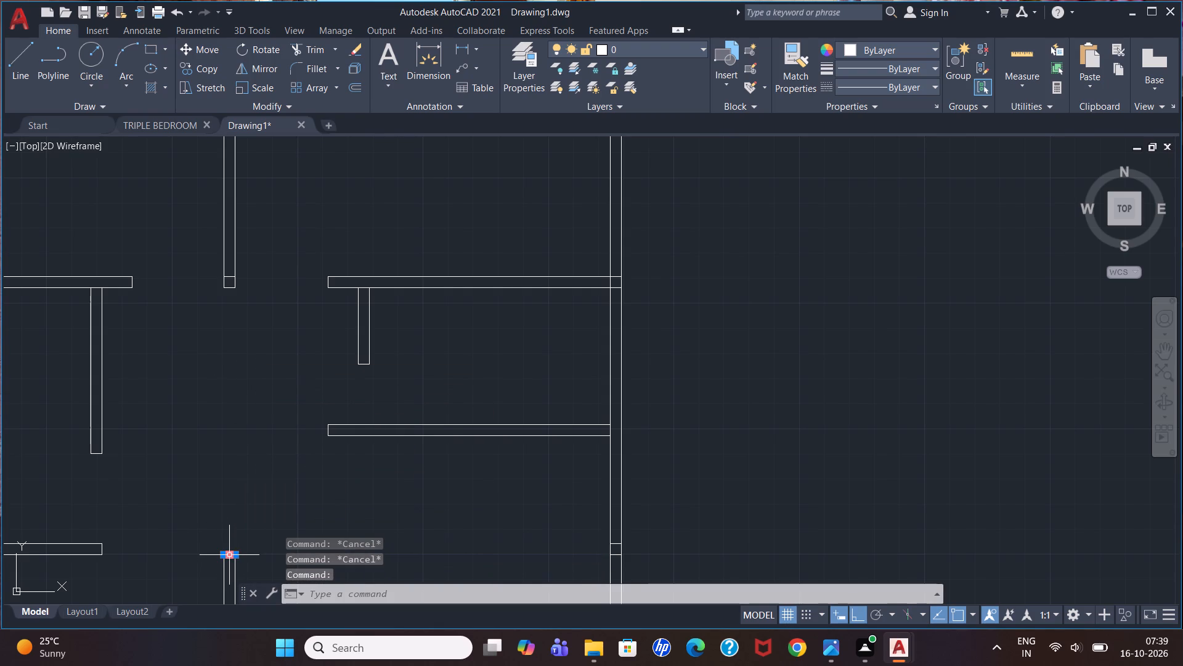
pyautogui.press('Delete')
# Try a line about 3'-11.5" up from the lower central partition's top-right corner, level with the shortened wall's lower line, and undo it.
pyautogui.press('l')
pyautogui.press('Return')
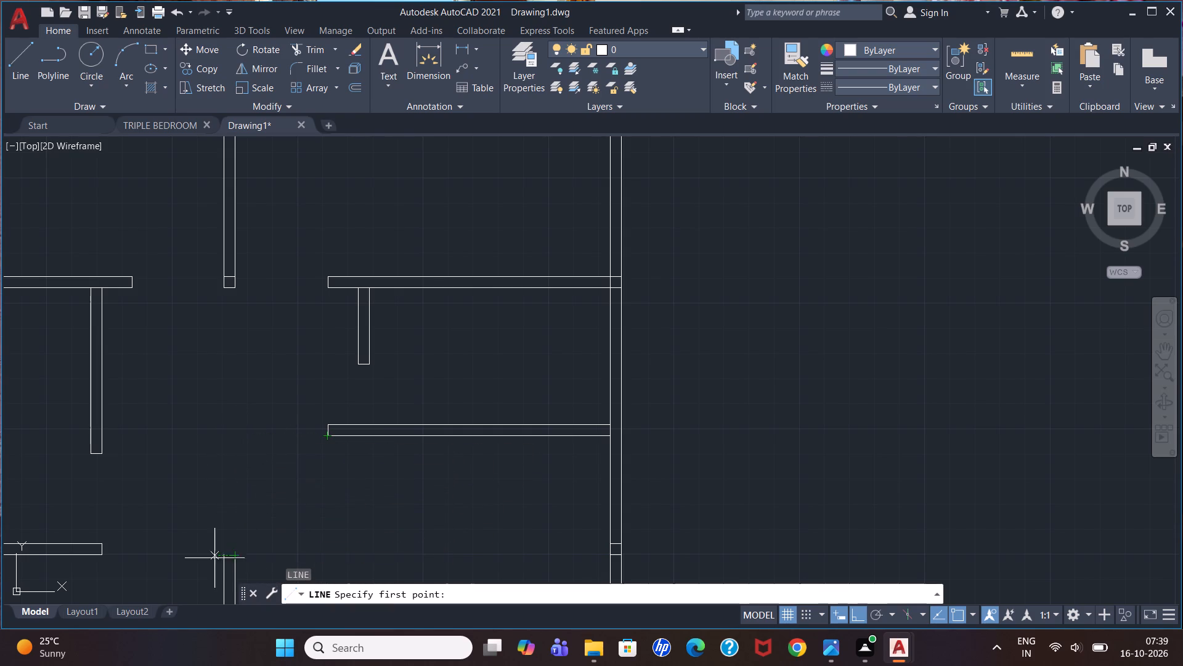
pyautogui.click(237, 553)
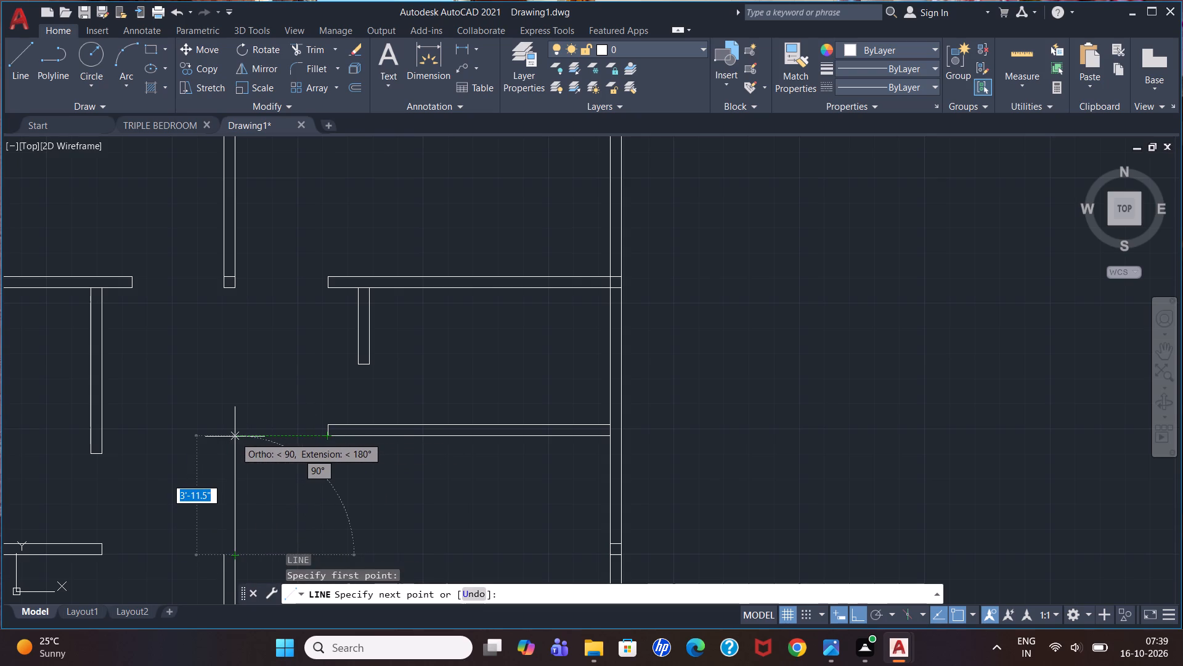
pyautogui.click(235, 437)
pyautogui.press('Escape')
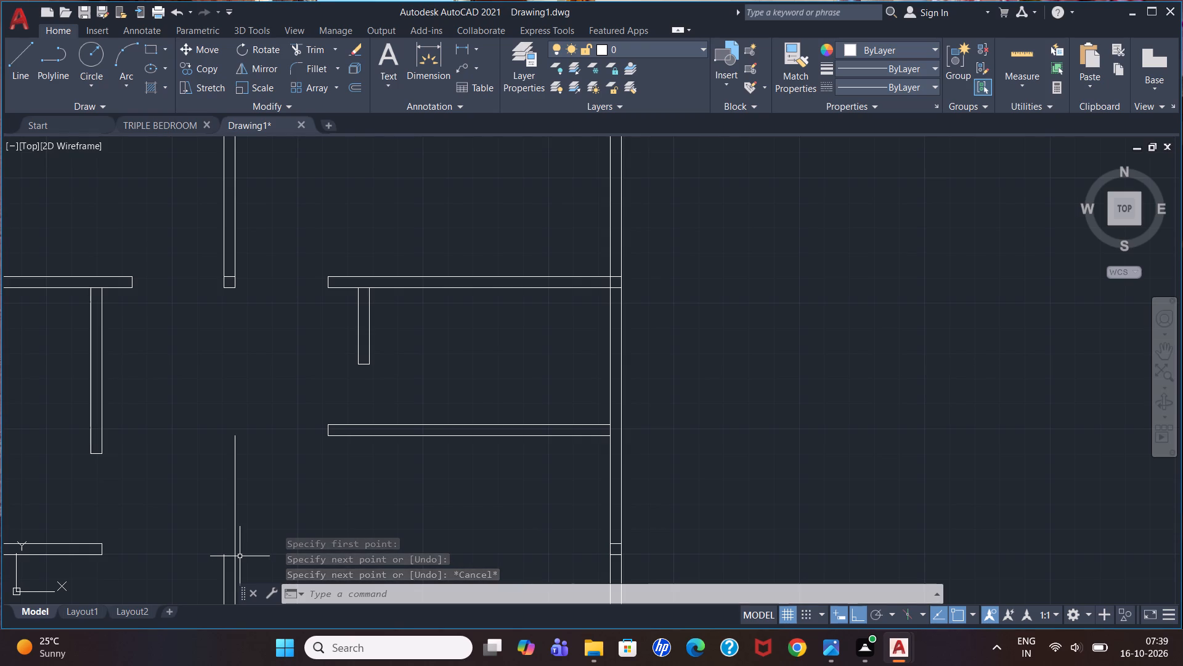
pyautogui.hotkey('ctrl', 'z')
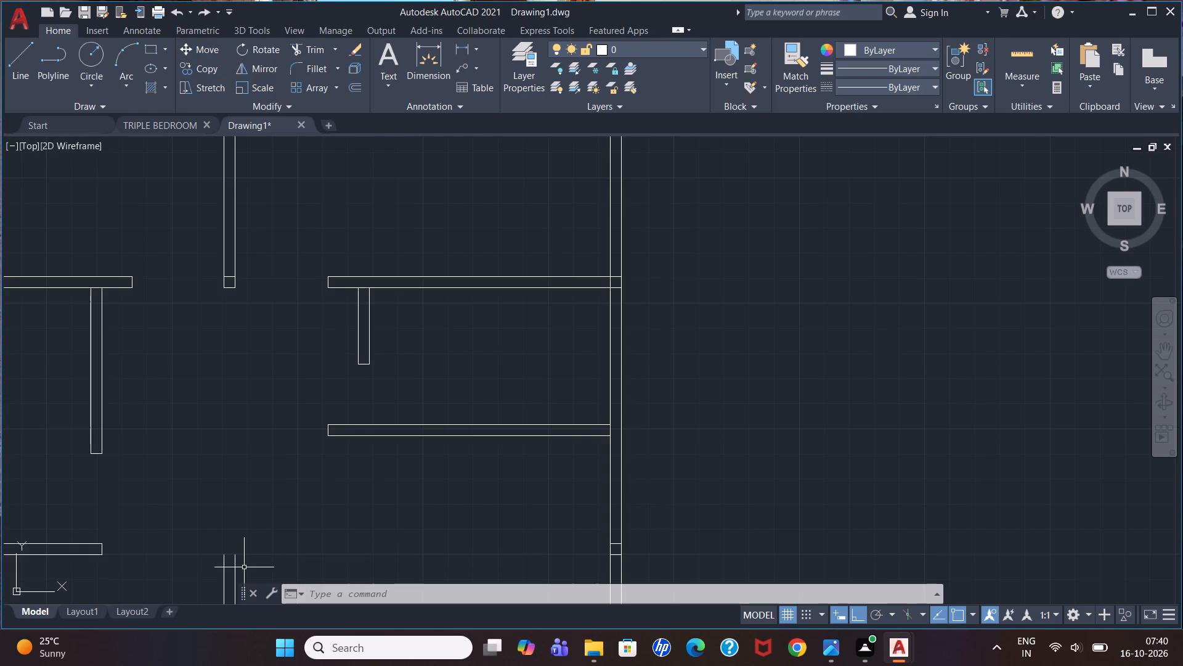
# Extend the lower central partition's outline upward to the shortened wall's lower line level, closing its top with a 4.5" line.
pyautogui.press('l')
pyautogui.press('Return')
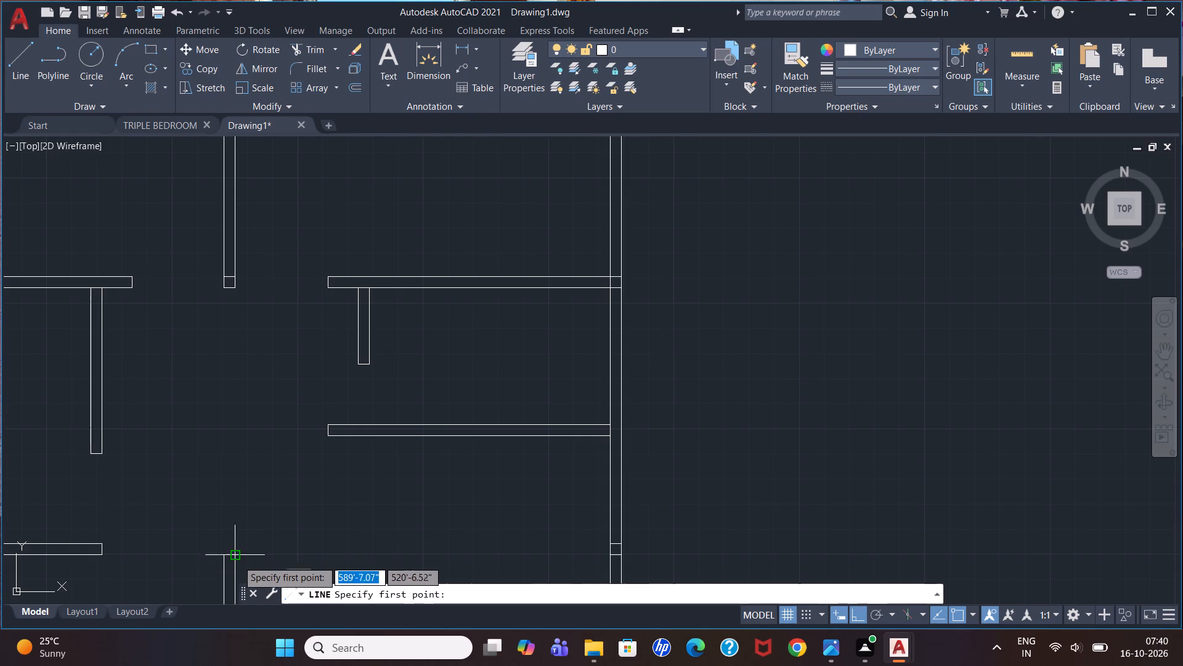
pyautogui.click(237, 552)
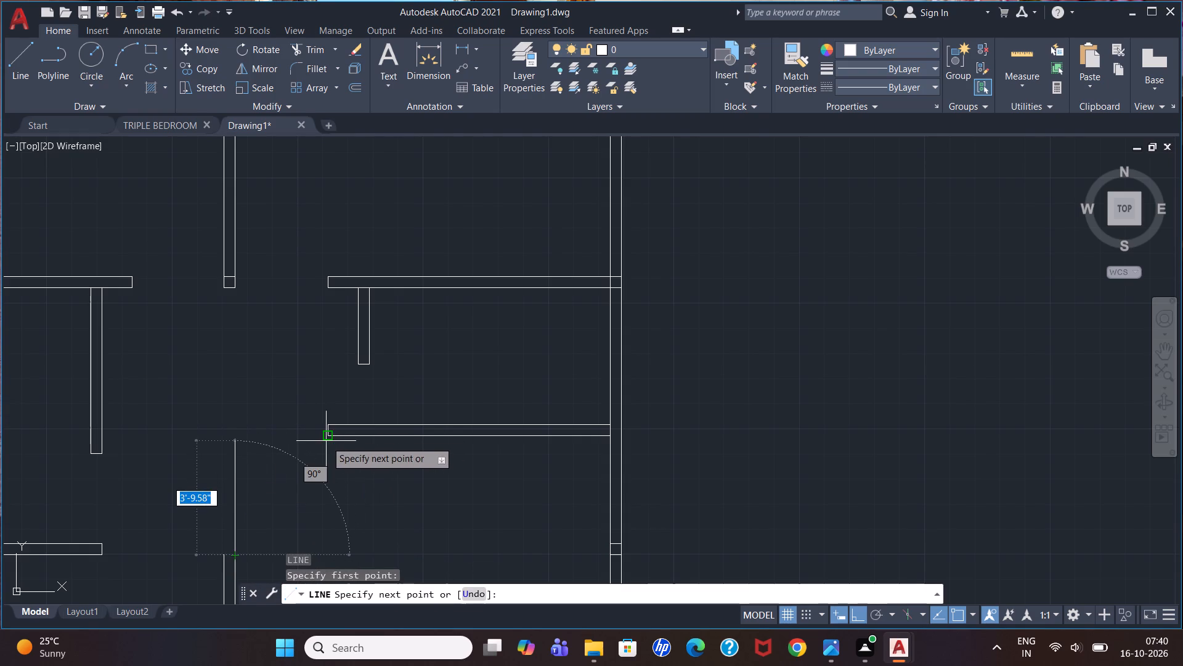
pyautogui.click(235, 436)
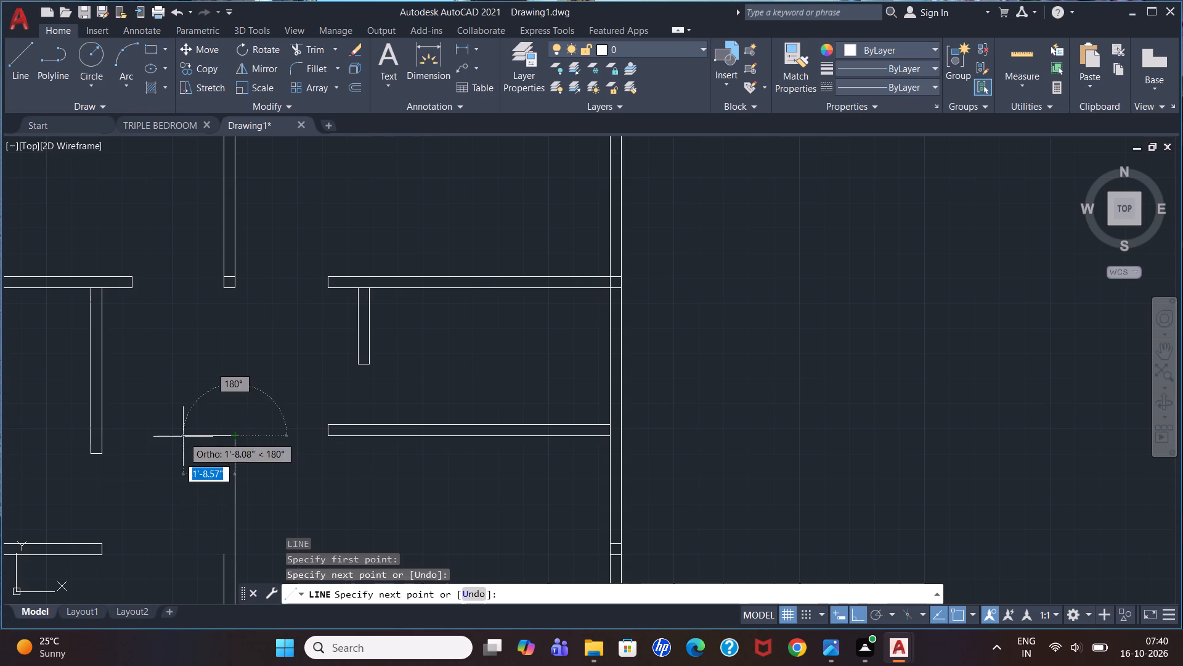
pyautogui.write('4.5"')
pyautogui.press('Return')
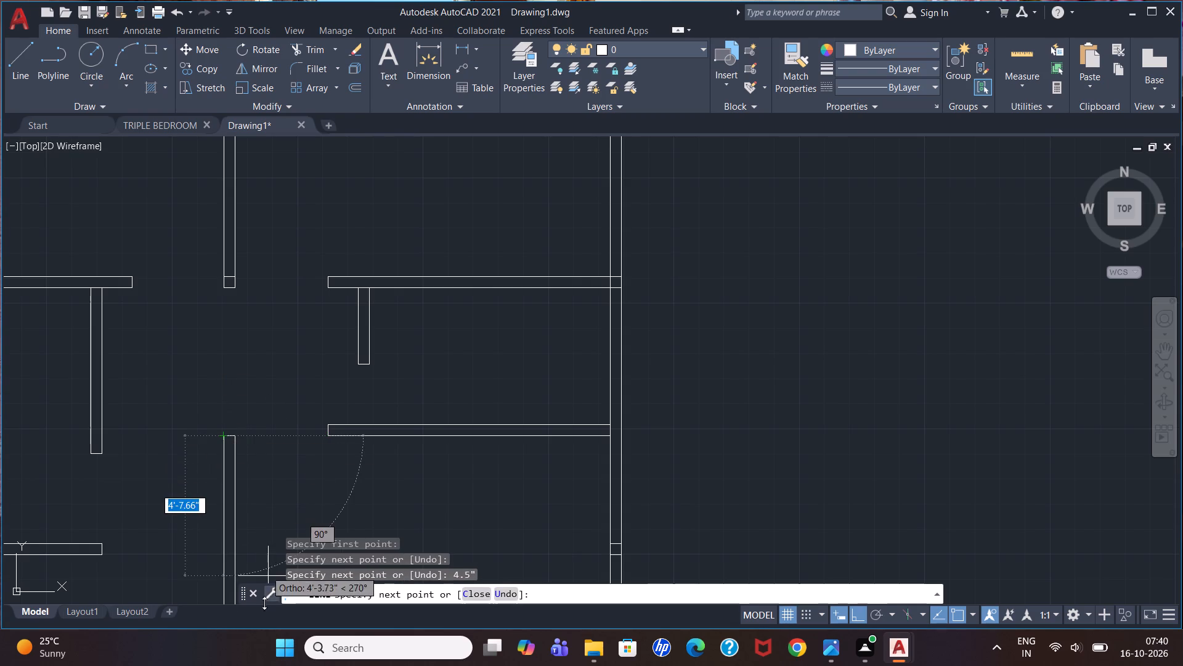
pyautogui.click(224, 556)
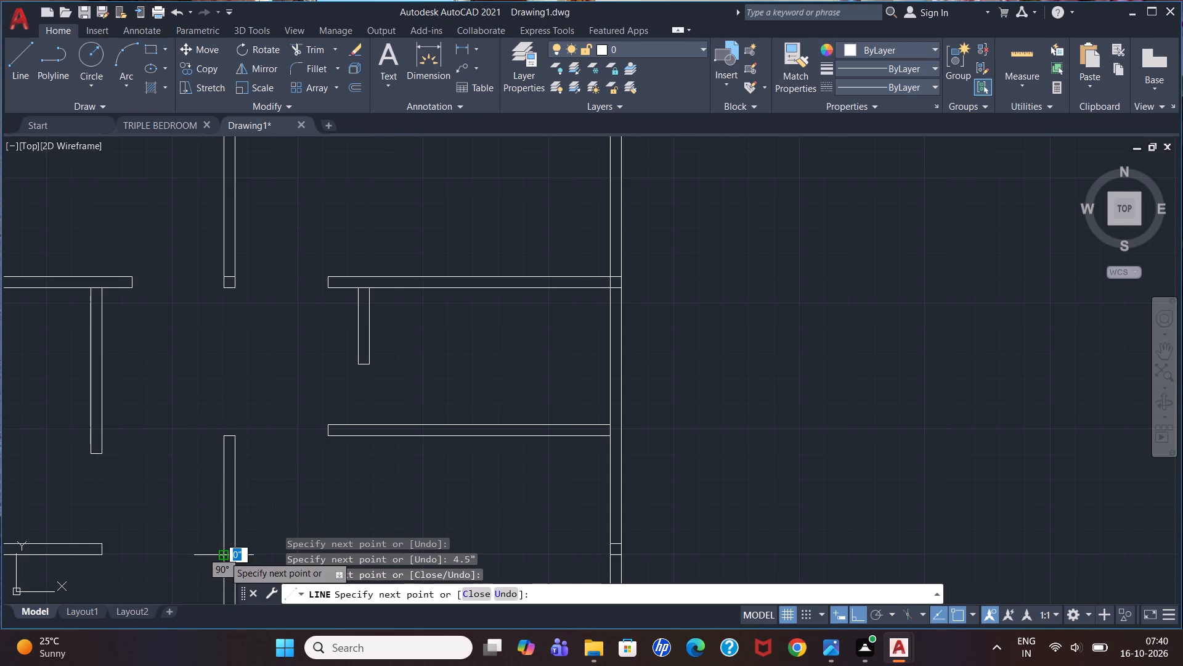
pyautogui.press('Escape')
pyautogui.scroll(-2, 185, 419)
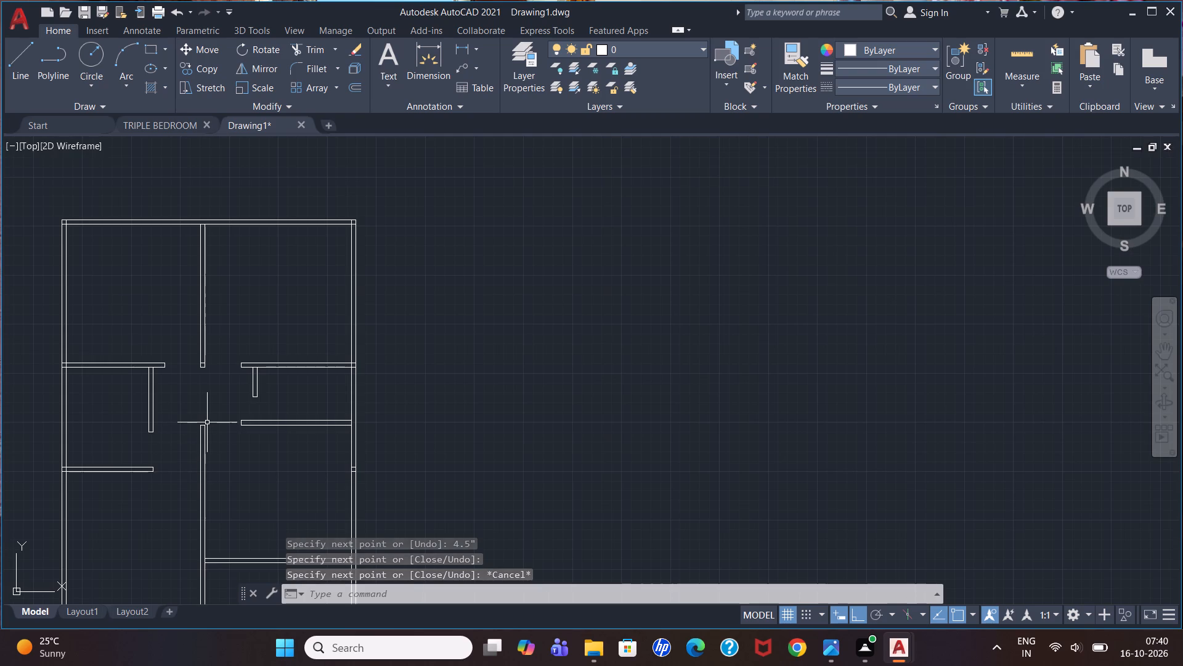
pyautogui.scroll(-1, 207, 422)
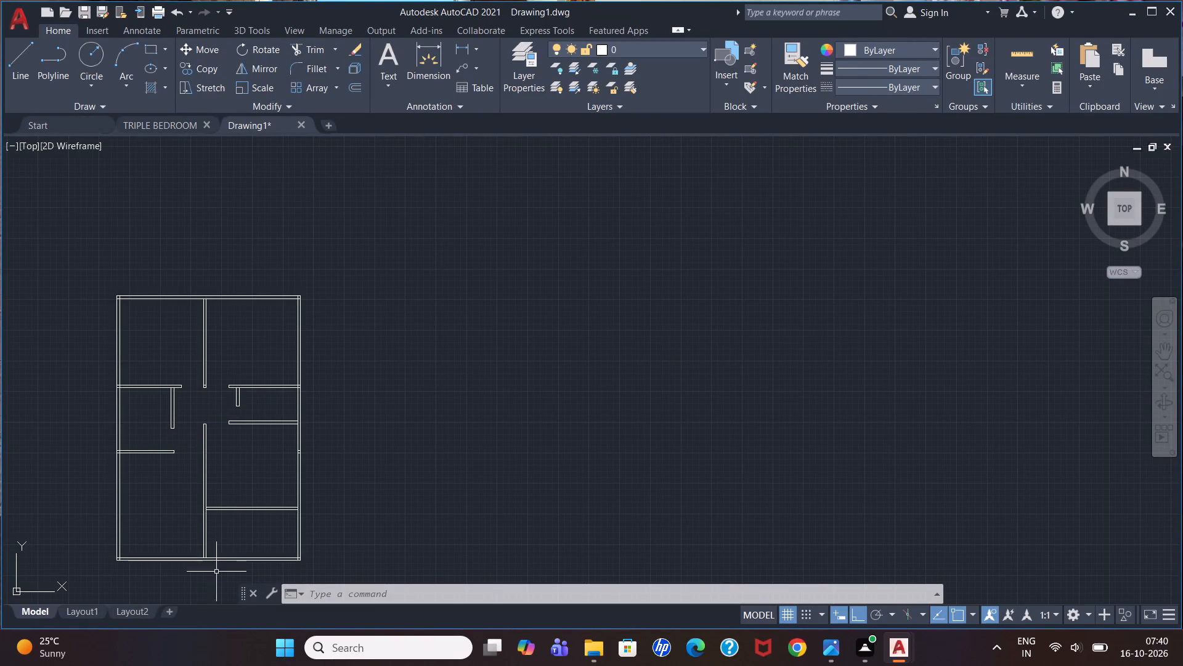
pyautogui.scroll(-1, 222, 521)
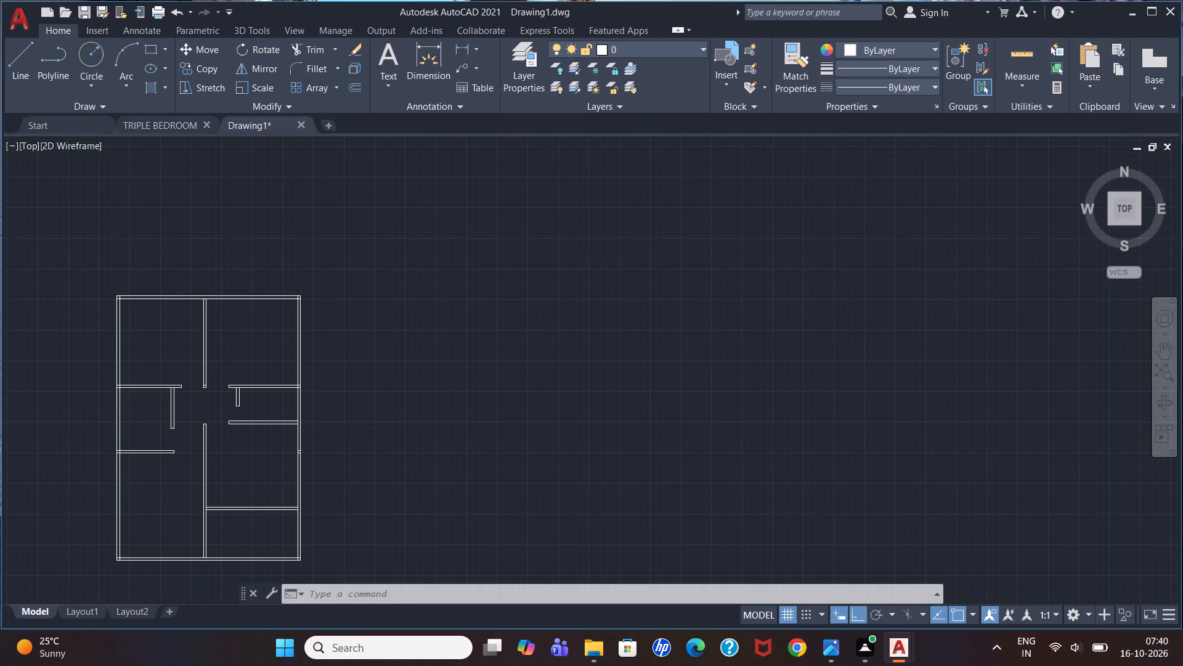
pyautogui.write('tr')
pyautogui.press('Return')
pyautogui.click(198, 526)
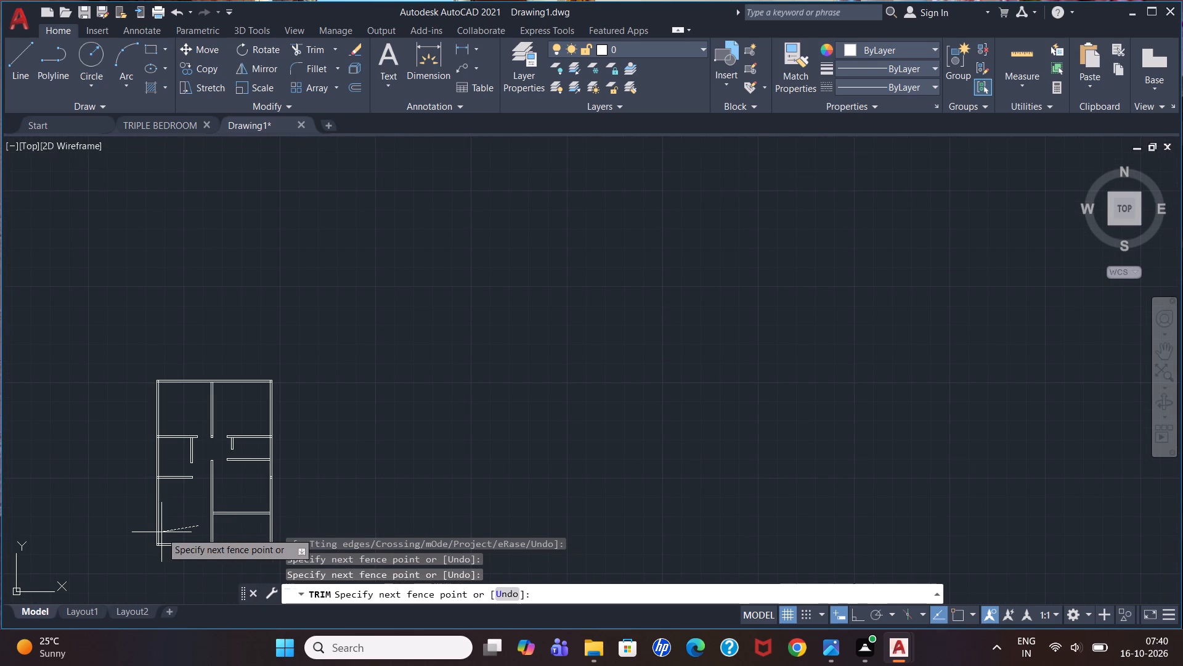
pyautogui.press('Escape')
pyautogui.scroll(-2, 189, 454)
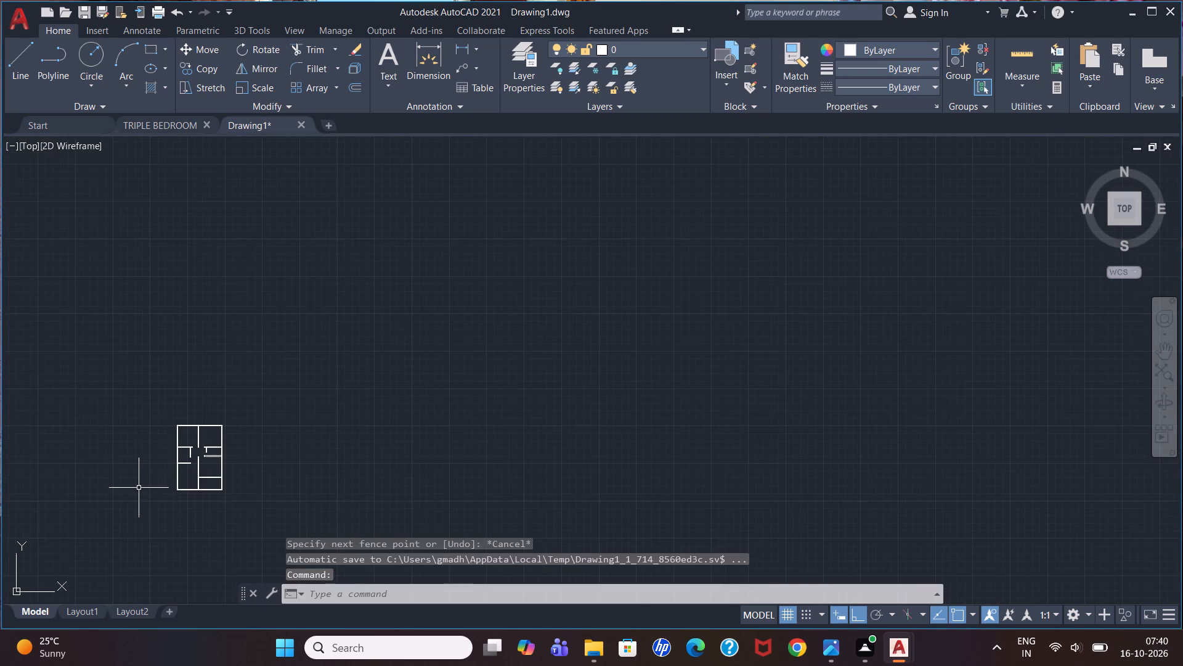
# Extend the lower line of the lowest right-hand horizontal wall across the central partition to its far face.
pyautogui.scroll(5, 164, 483)
pyautogui.scroll(1, 428, 472)
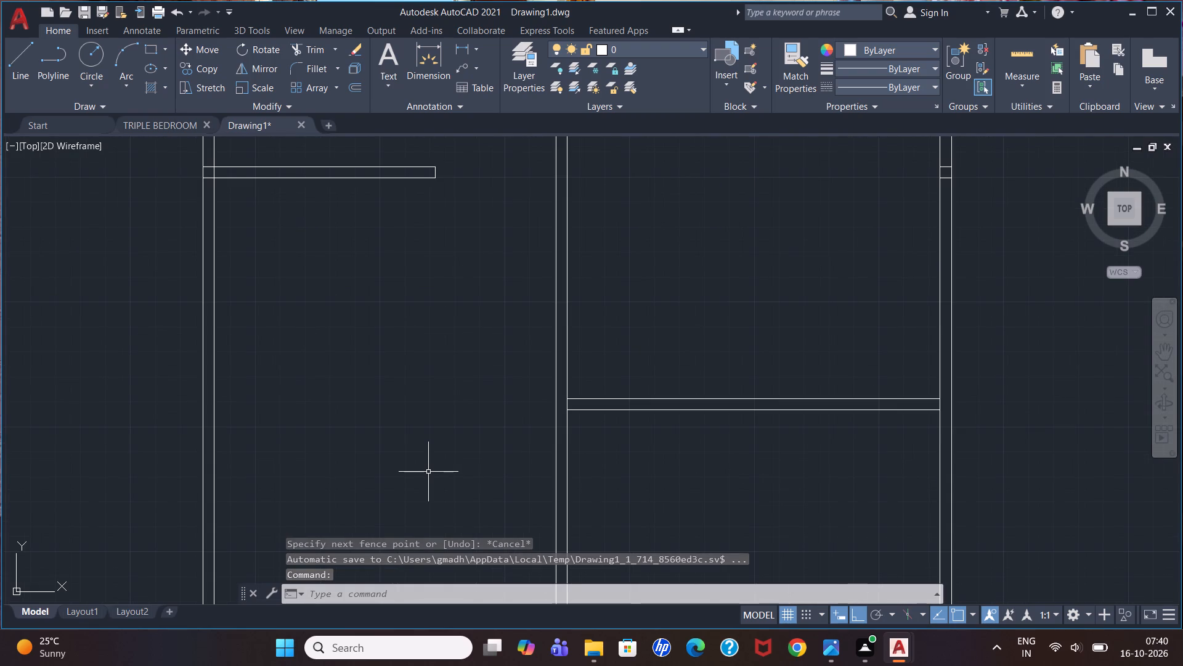
pyautogui.write('ex')
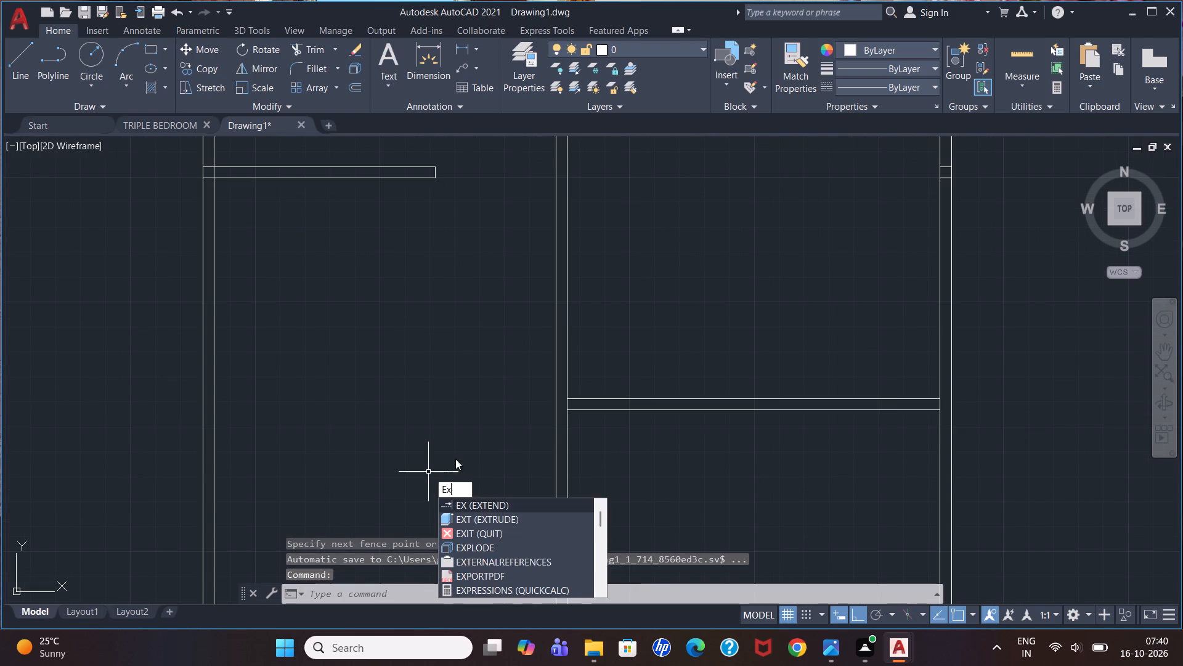
pyautogui.press('Return')
pyautogui.click(585, 411)
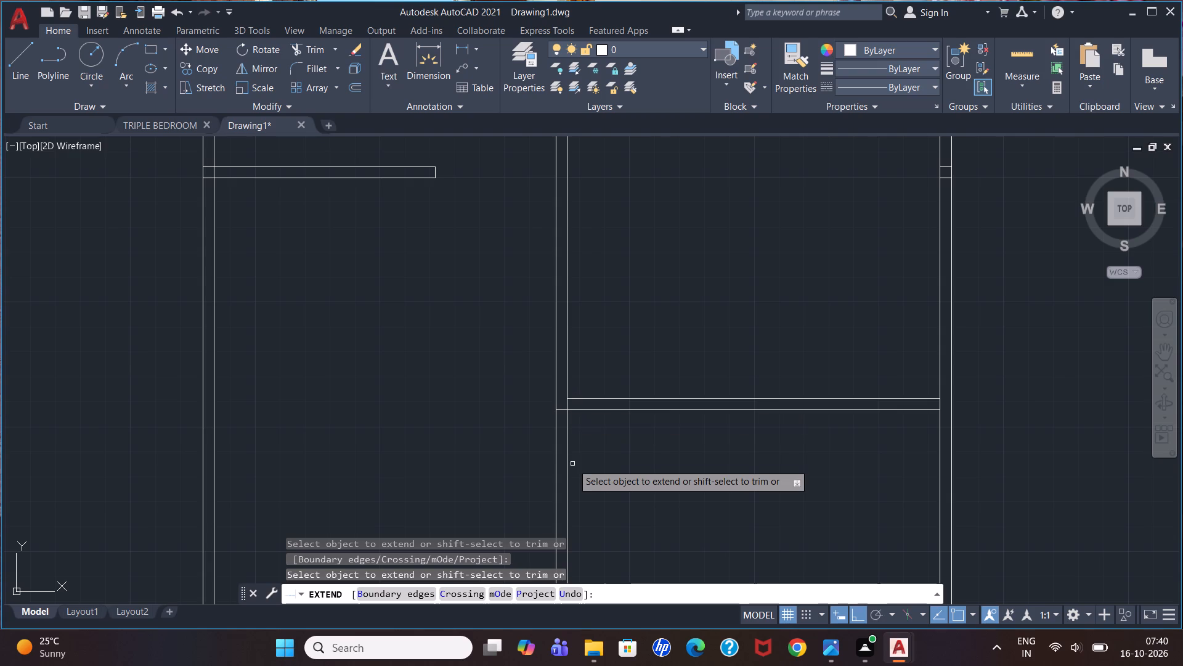
pyautogui.press('Escape')
# Trim both lines of the central partition below the extended wall line.
pyautogui.write('tr')
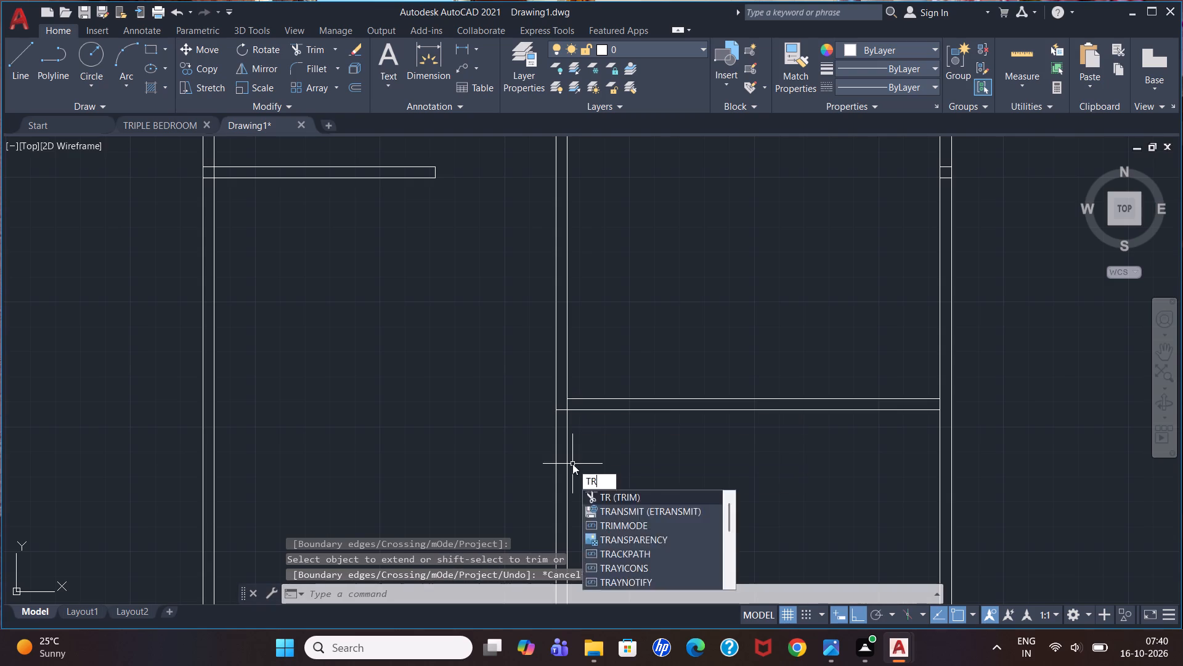
pyautogui.press('Return')
pyautogui.click(503, 459)
pyautogui.click(615, 487)
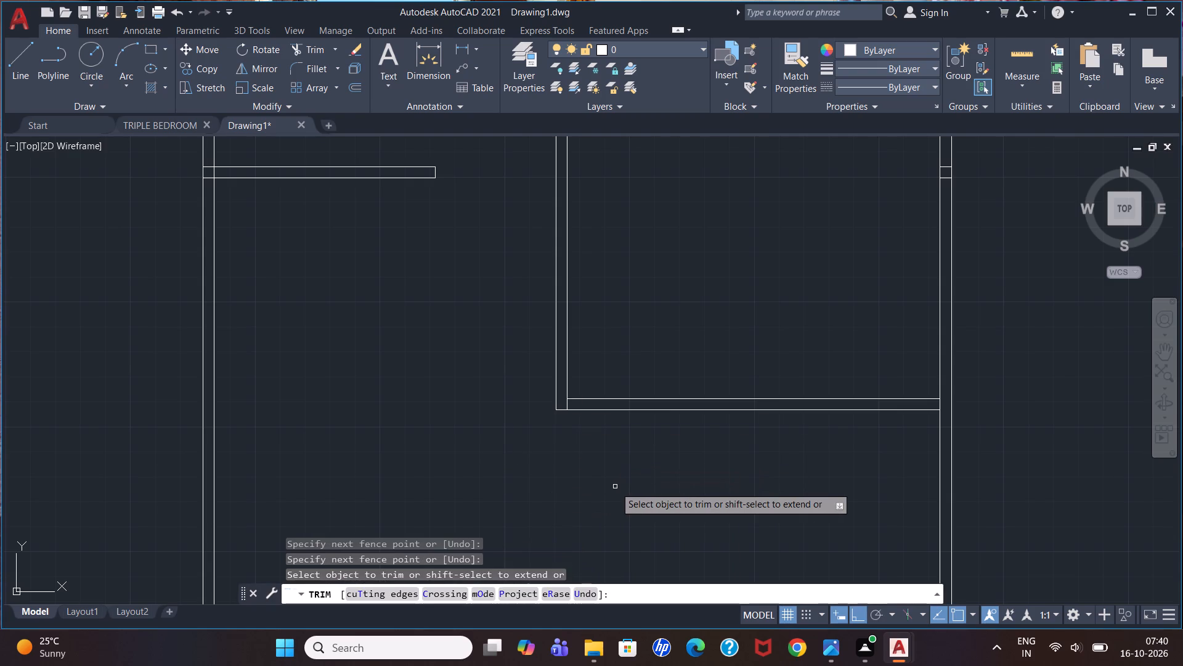
pyautogui.press('Escape')
pyautogui.press('Escape')
pyautogui.press('Escape')
pyautogui.press('Escape')
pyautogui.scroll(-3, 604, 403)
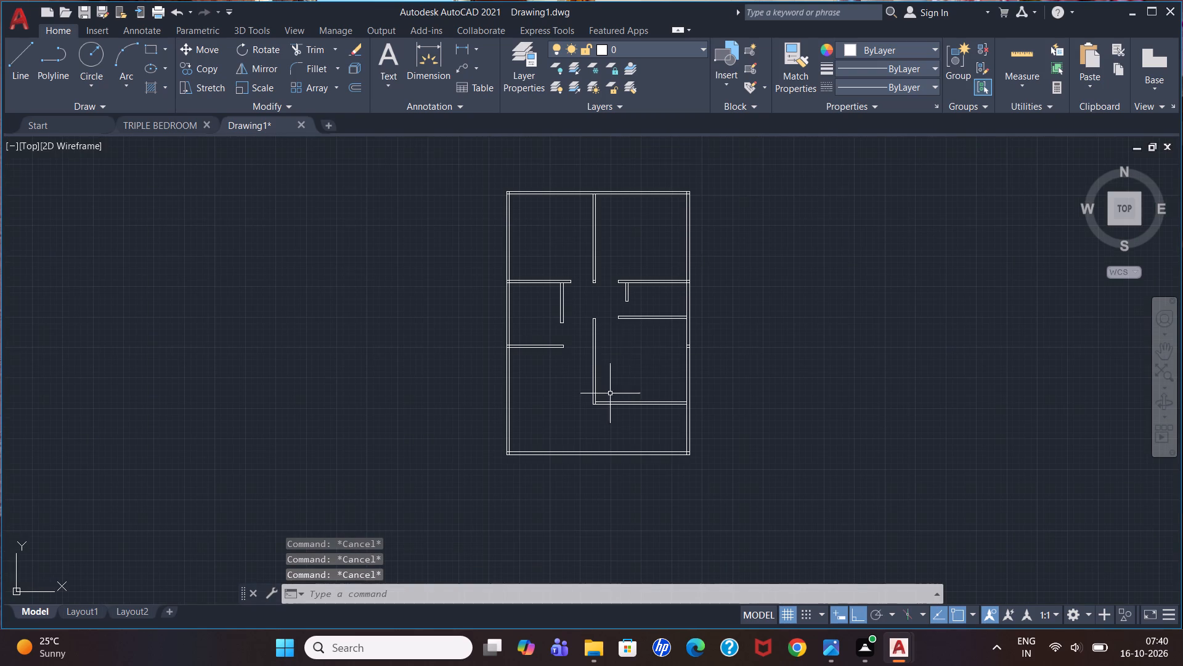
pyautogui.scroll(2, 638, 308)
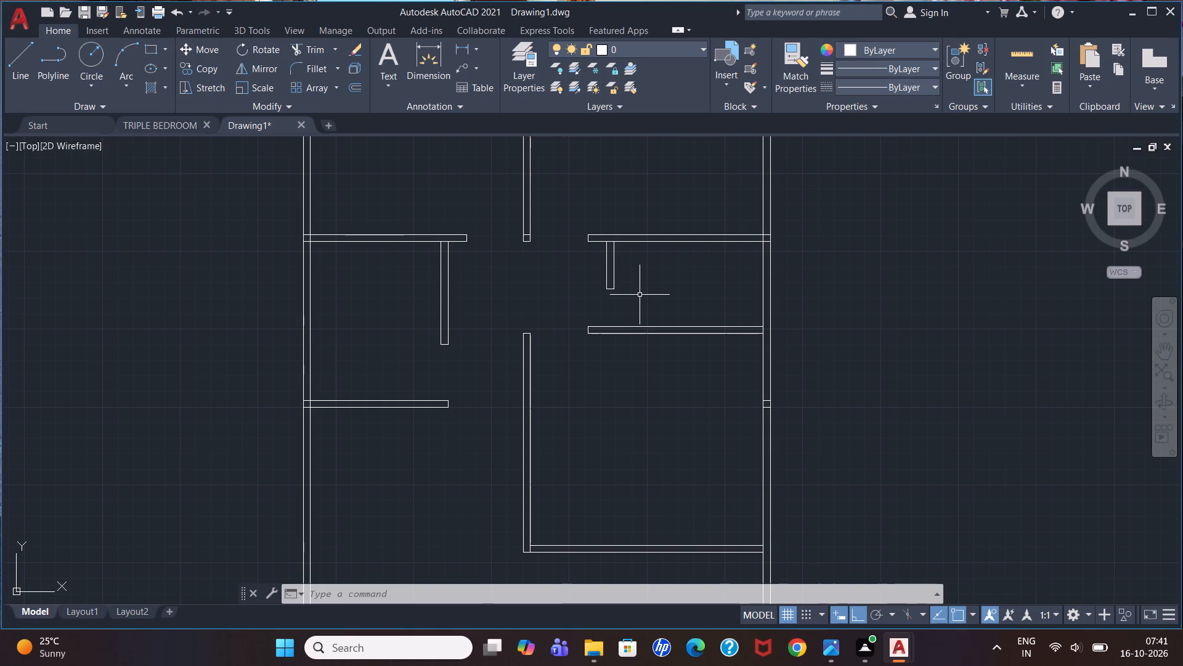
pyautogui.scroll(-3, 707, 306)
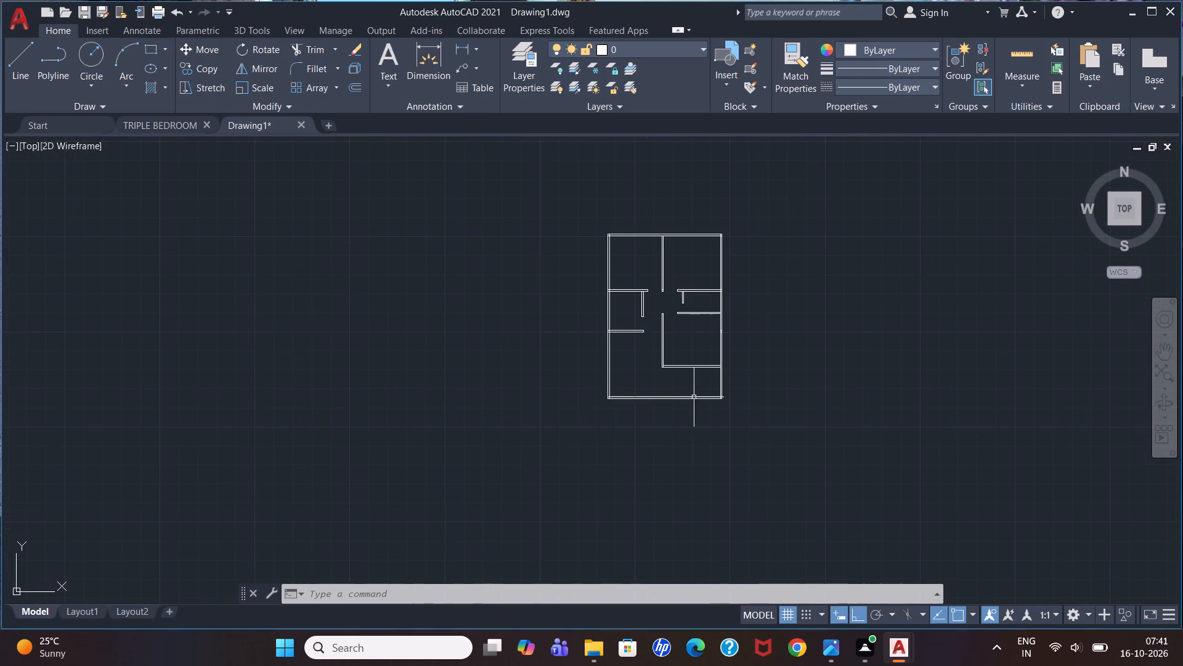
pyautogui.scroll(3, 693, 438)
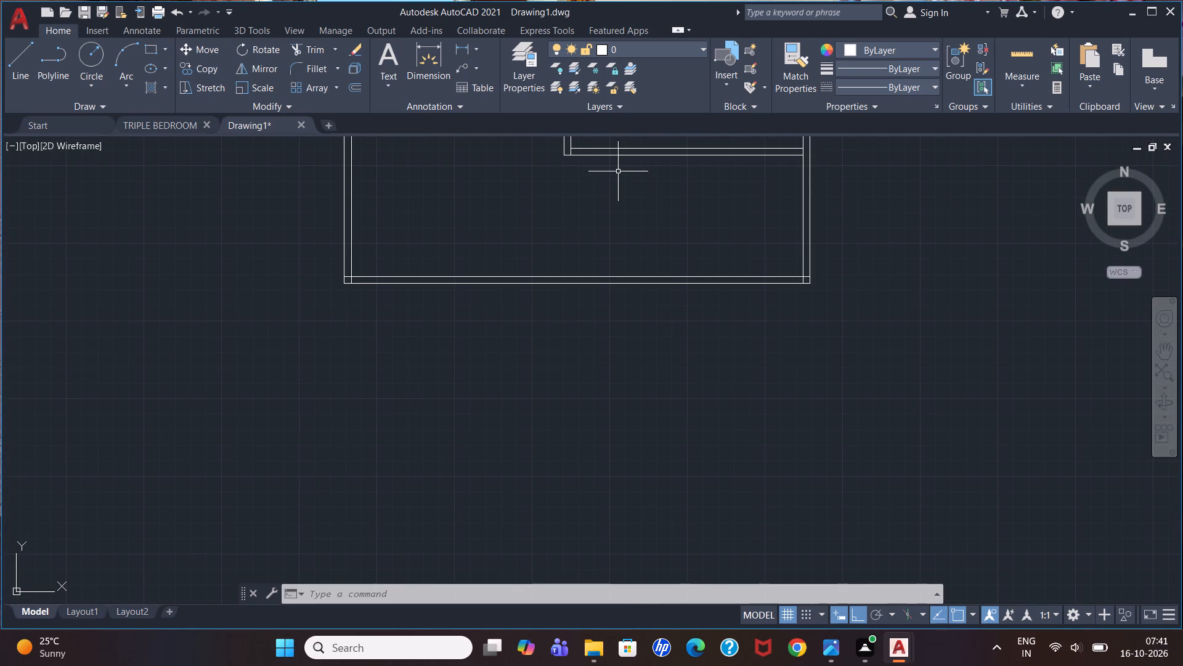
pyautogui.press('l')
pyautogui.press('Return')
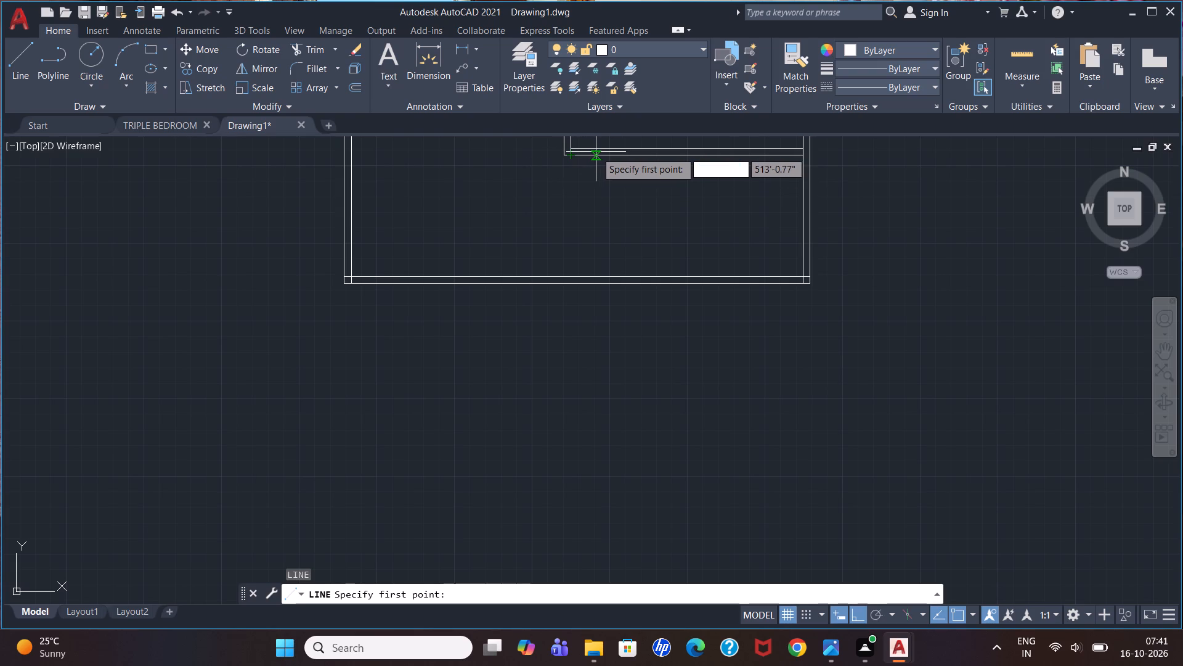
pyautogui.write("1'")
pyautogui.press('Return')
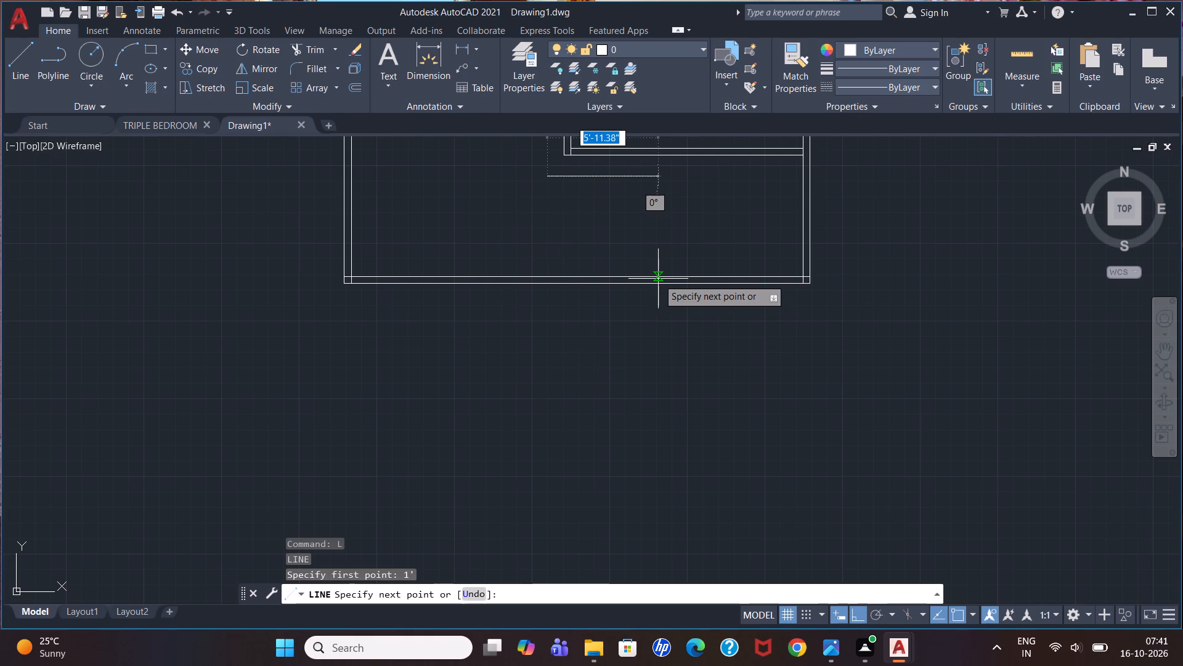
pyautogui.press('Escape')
# Draw a line 1' right along the wall from the central partition's bottom-left corner, then down to the bottom outer wall's inner line.
pyautogui.press('l')
pyautogui.press('Return')
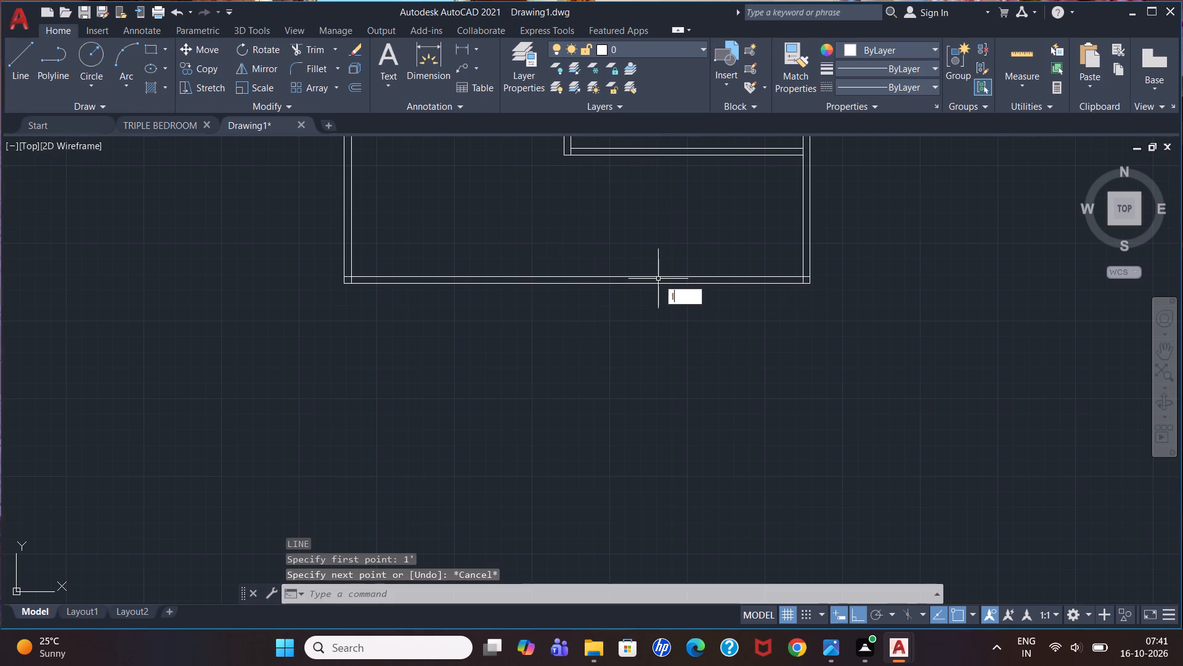
pyautogui.click(563, 156)
pyautogui.write("1'")
pyautogui.press('Return')
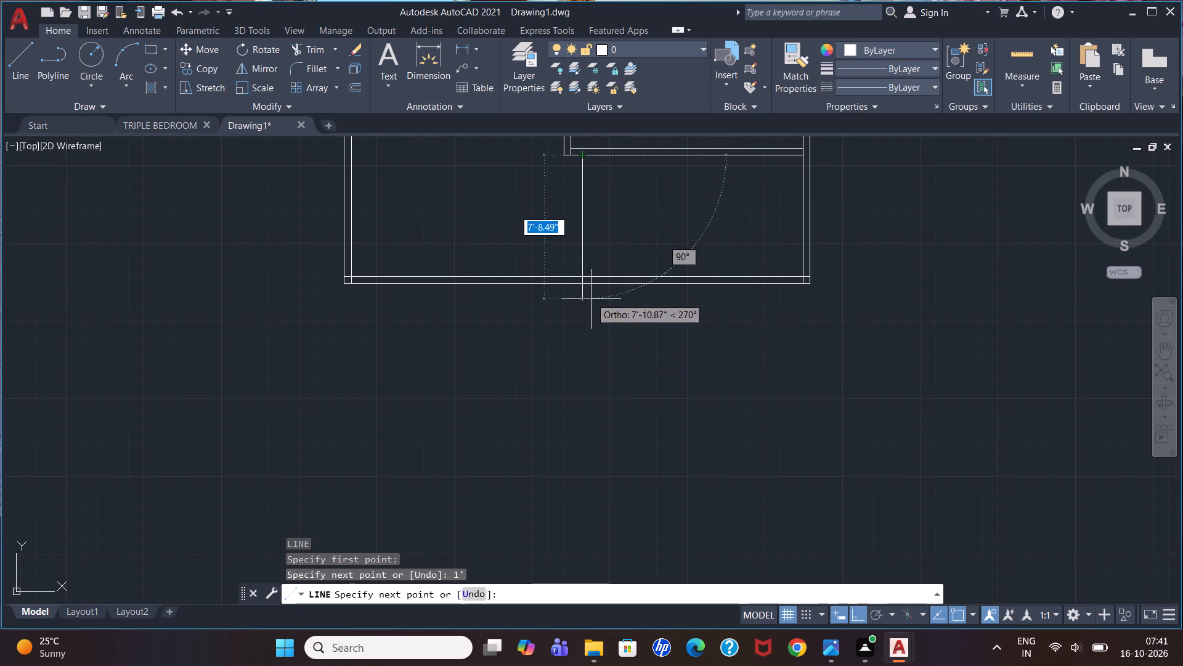
pyautogui.click(584, 277)
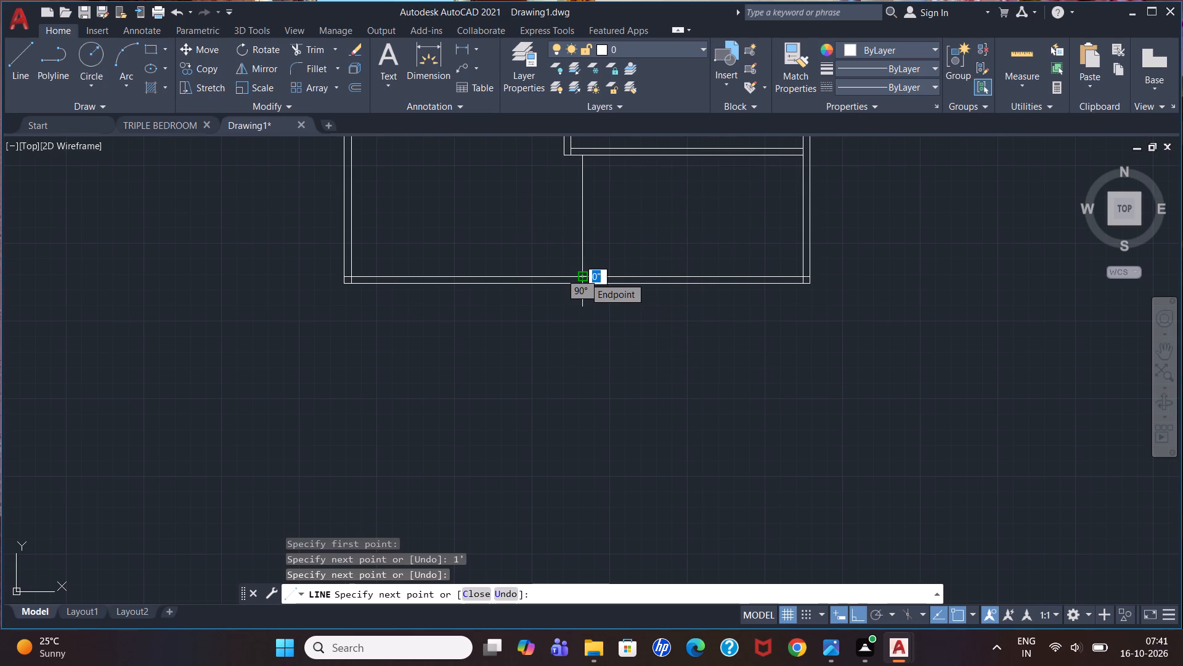
pyautogui.press('Escape')
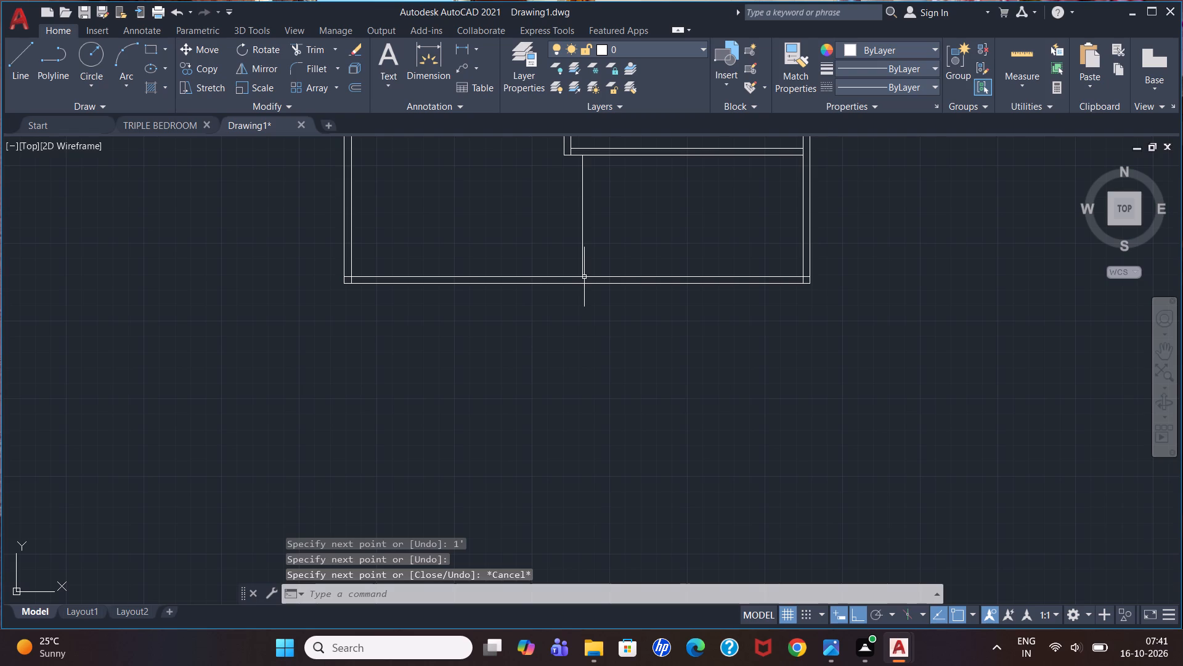
# Offset the new vertical line 7'6" to the right.
pyautogui.press('o')
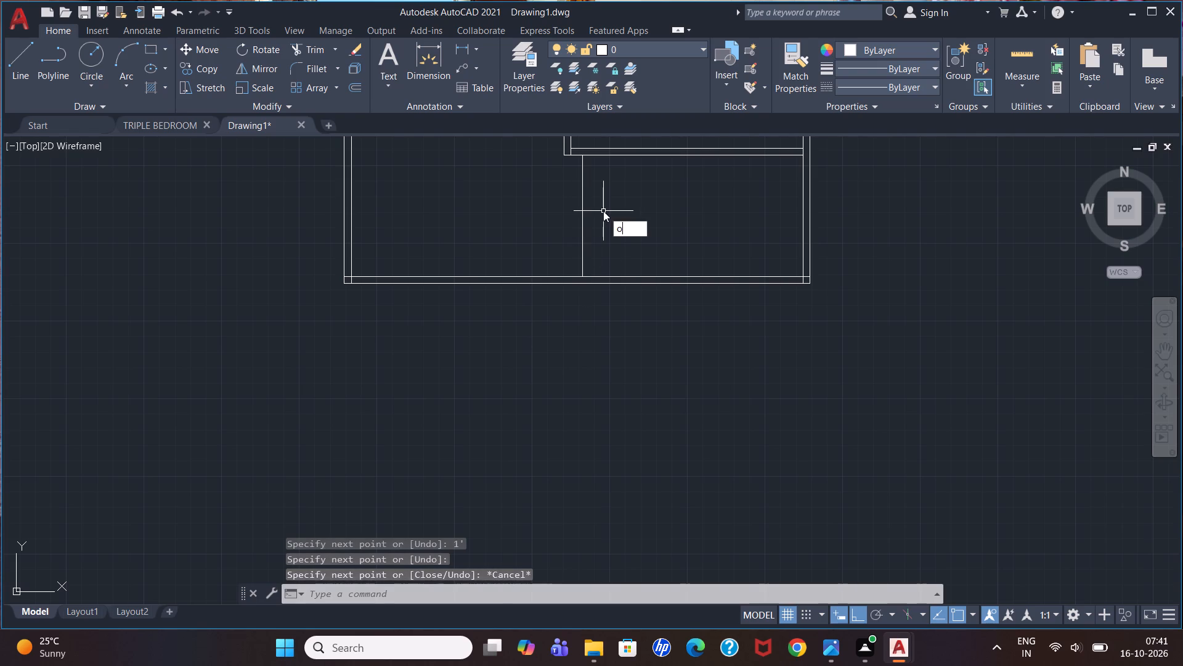
pyautogui.press('Return')
pyautogui.press('7')
pyautogui.write('\'6"')
pyautogui.press('Return')
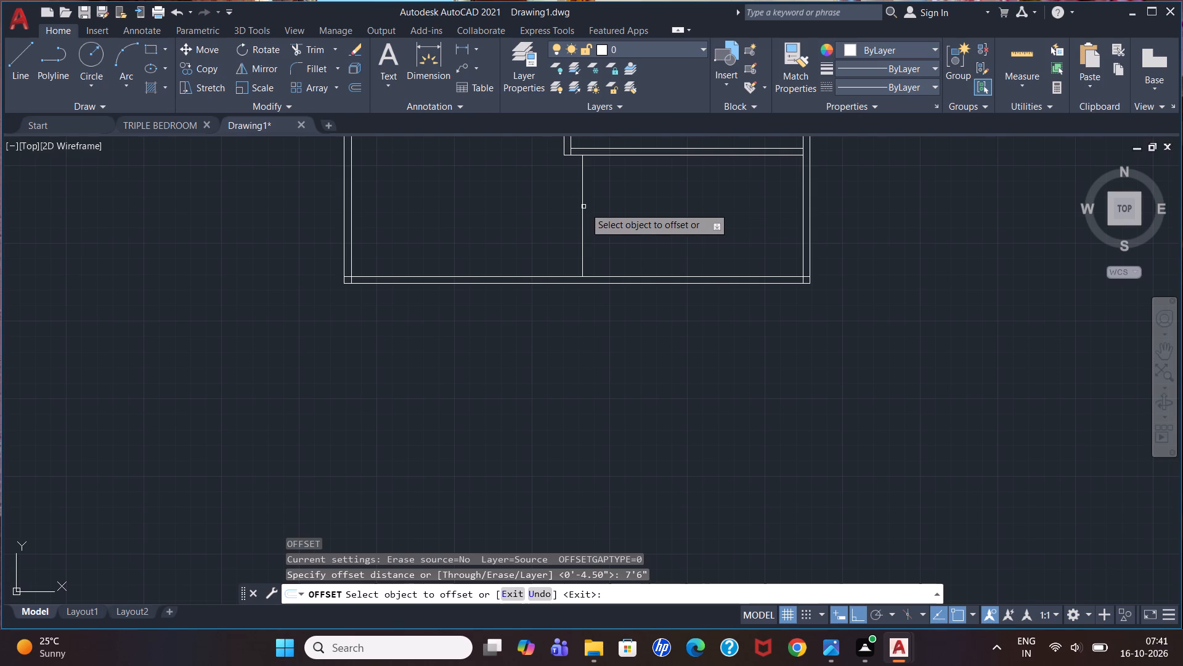
pyautogui.click(581, 205)
pyautogui.click(686, 200)
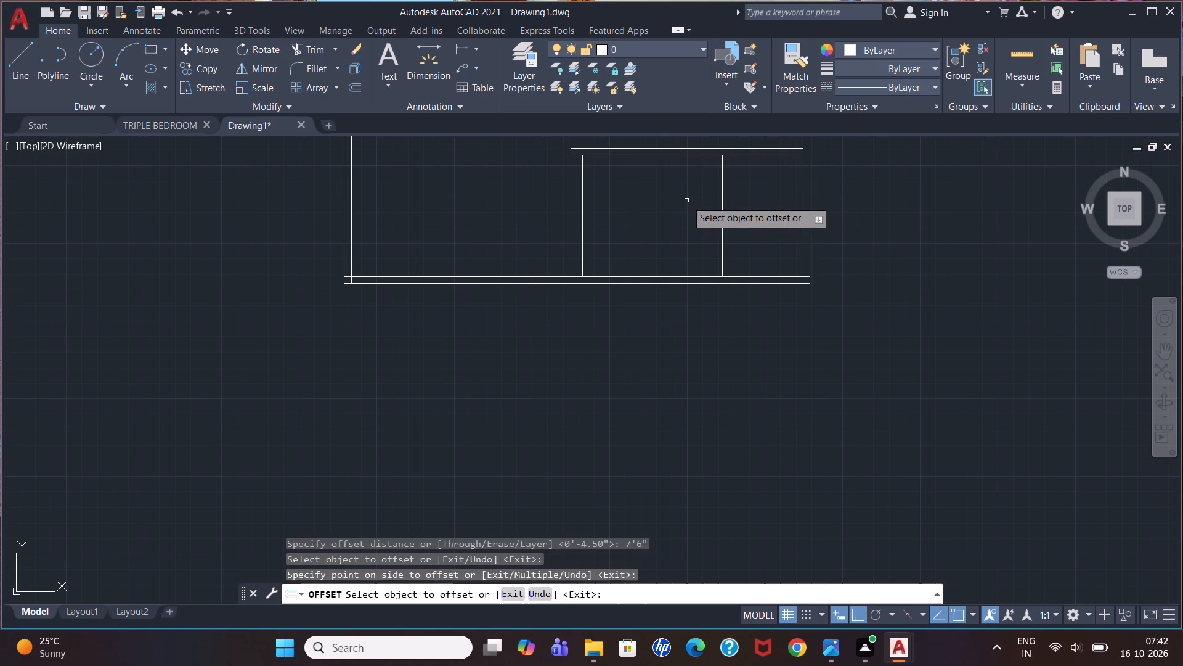
pyautogui.press('Escape')
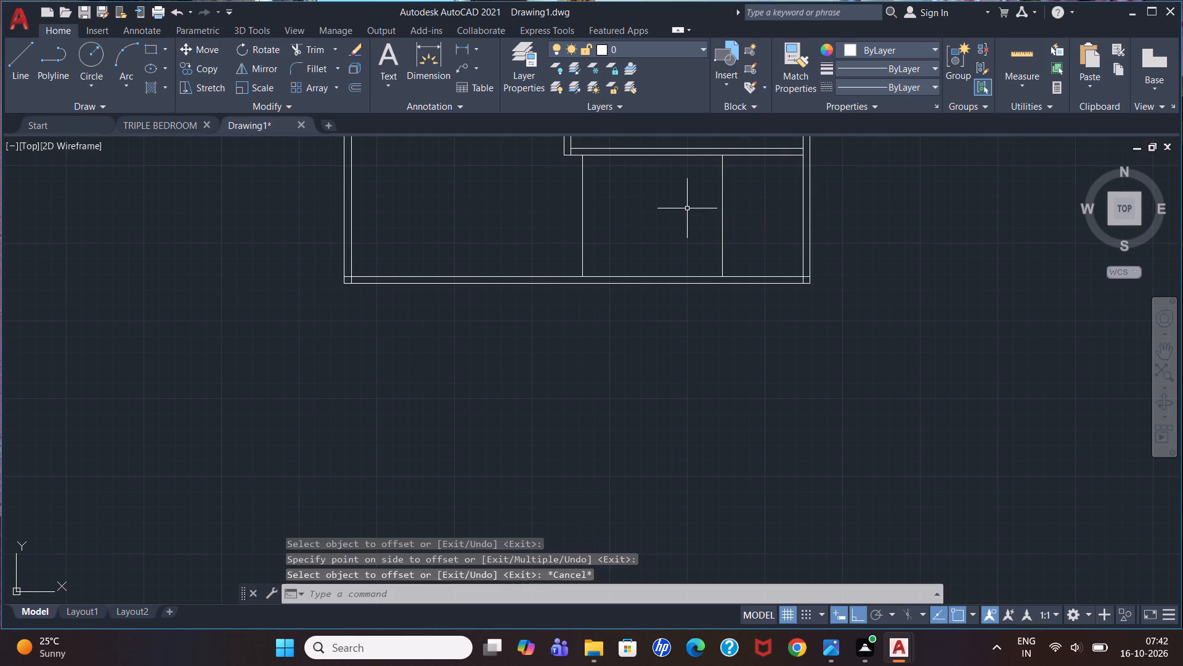
# Measure the gap between the offset line and the right outer wall's inner line with a linear dimension, without placing it.
pyautogui.click(457, 50)
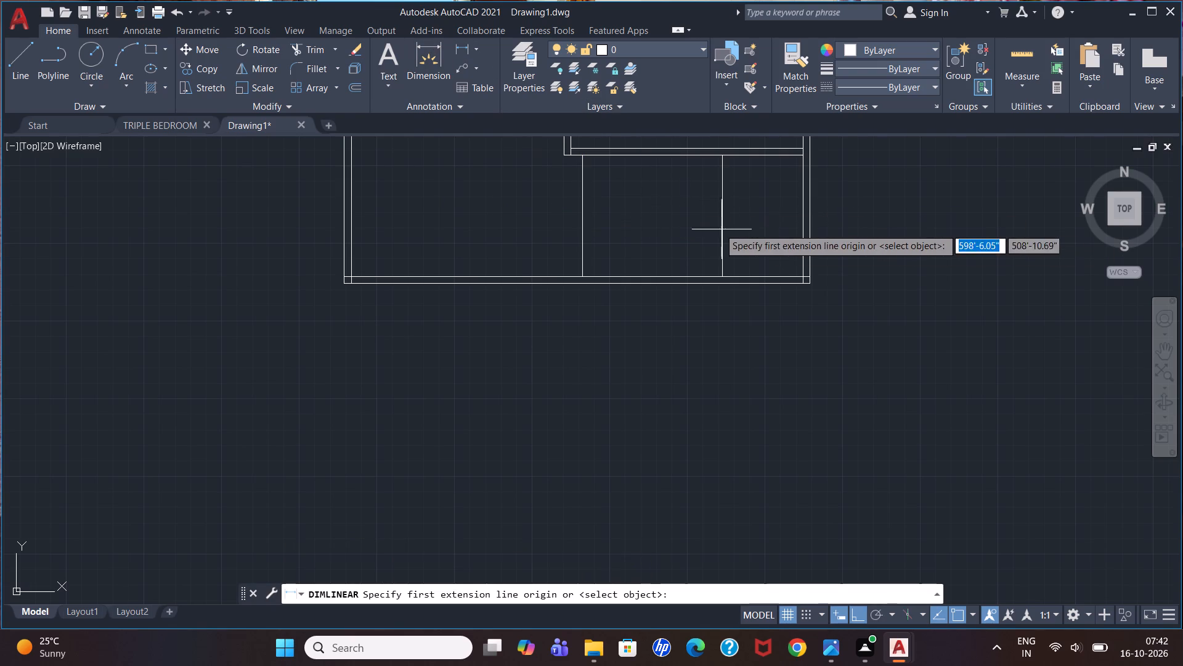
pyautogui.click(721, 216)
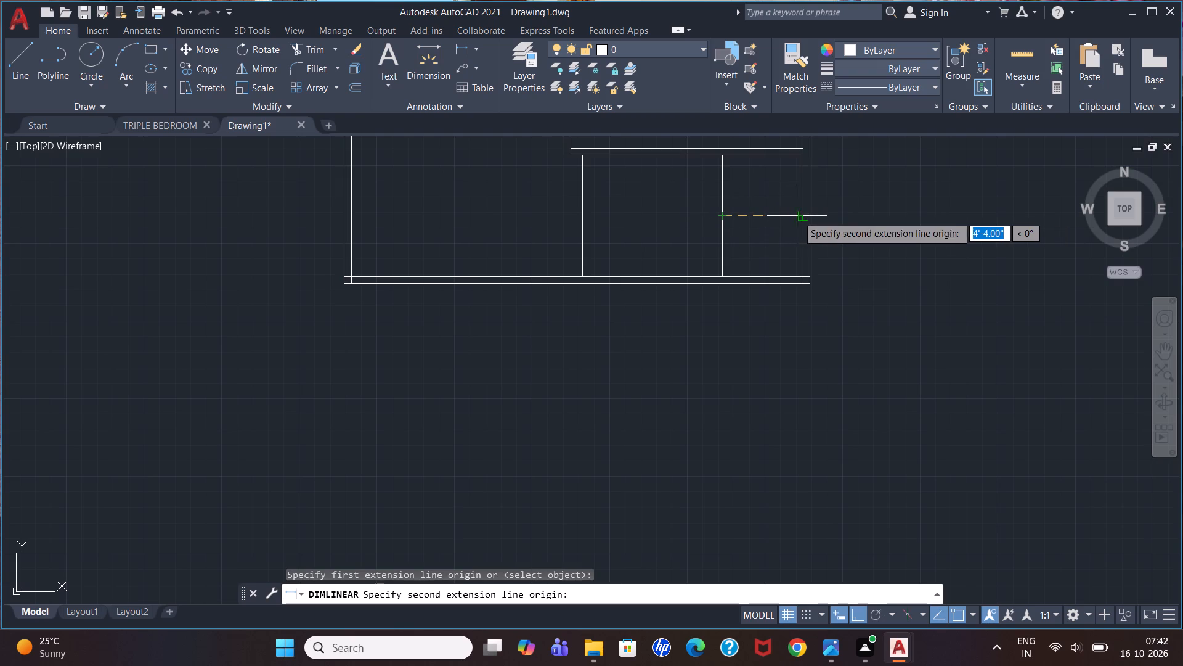
pyautogui.click(800, 216)
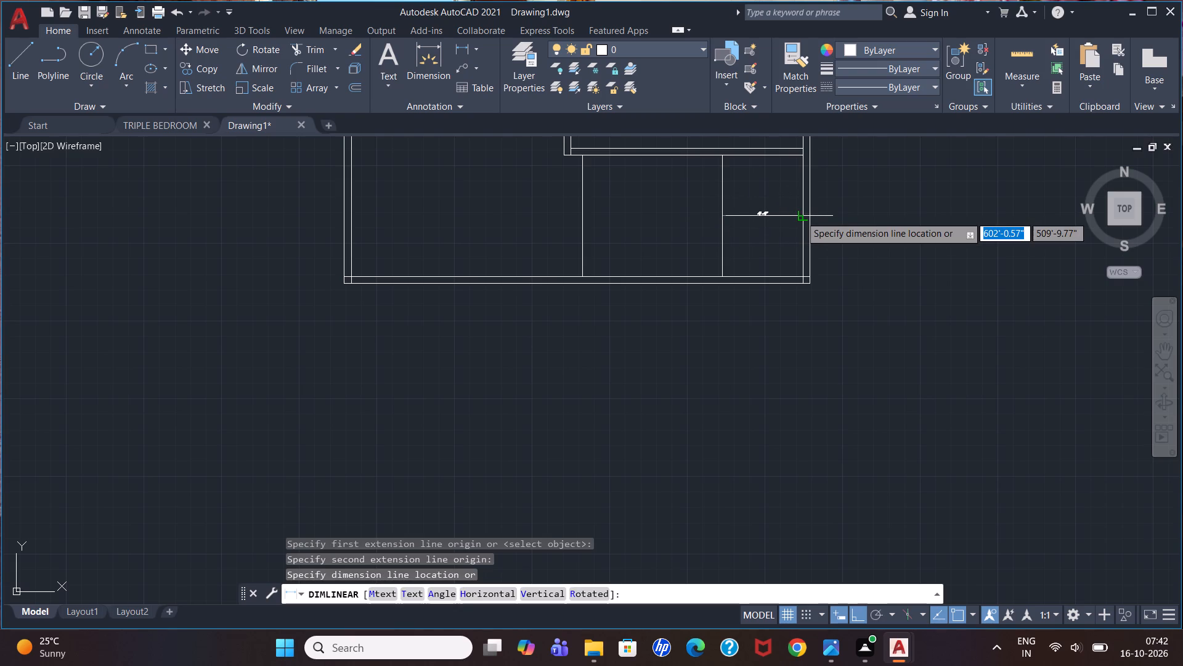
pyautogui.scroll(2, 800, 216)
pyautogui.scroll(-2, 800, 216)
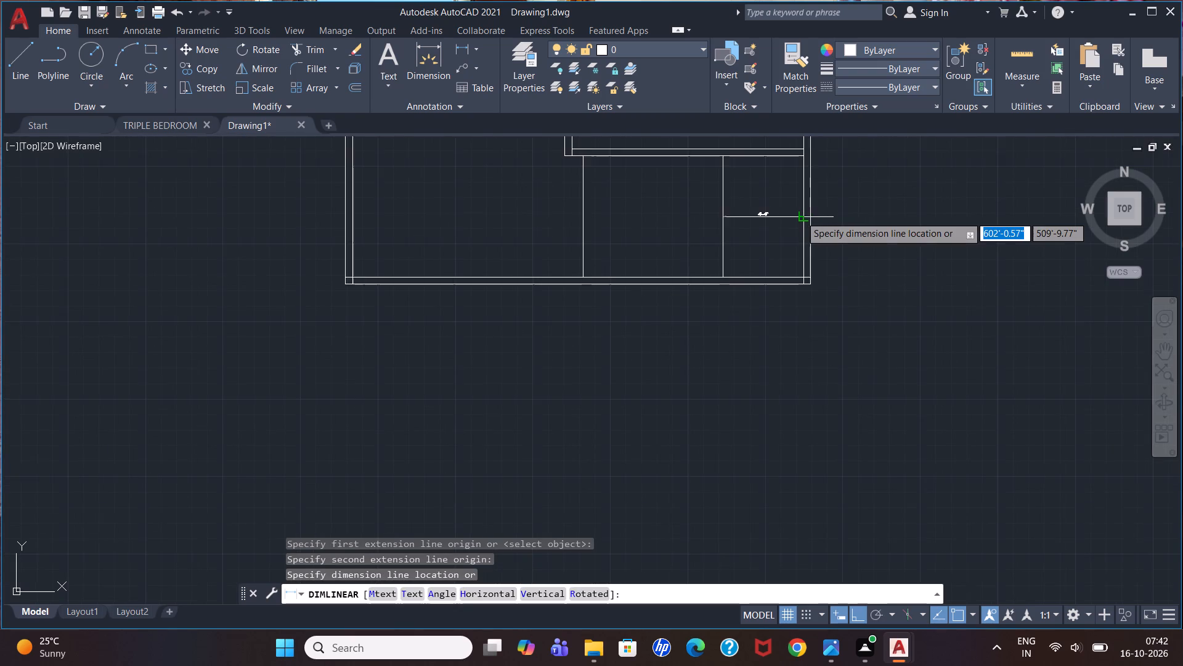
pyautogui.scroll(-1, 800, 216)
pyautogui.press('Escape')
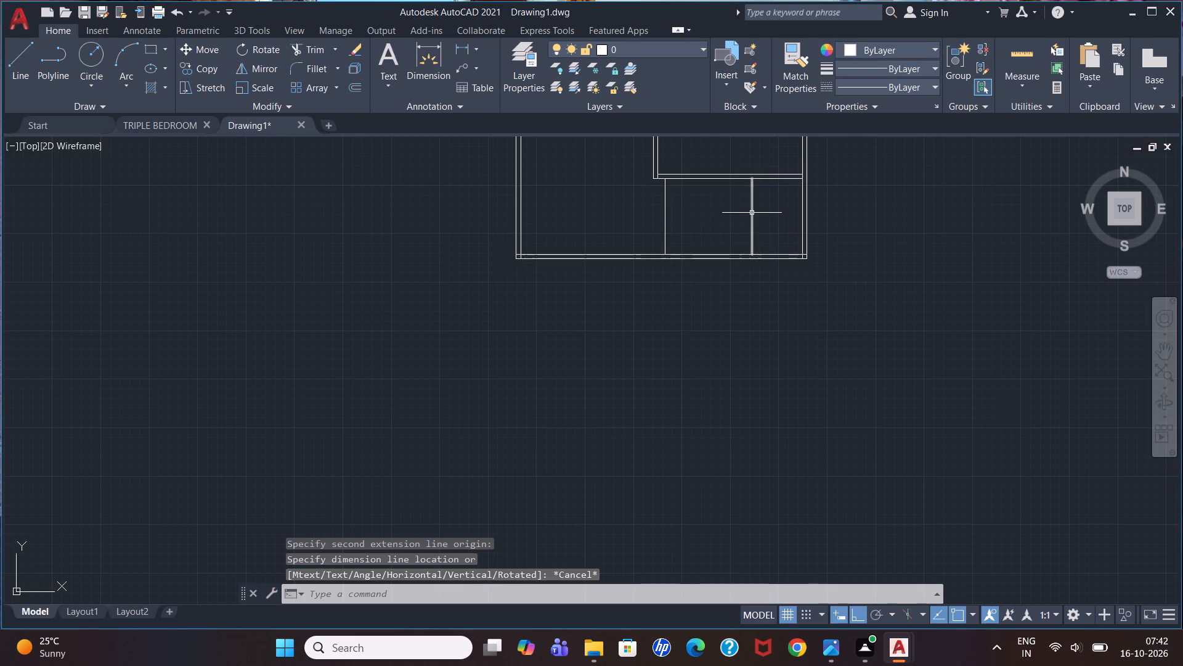
# Erase the two vertical lines below the horizontal wall and the short 1' line at the central partition's bottom-left corner.
pyautogui.click(752, 213)
pyautogui.click(667, 220)
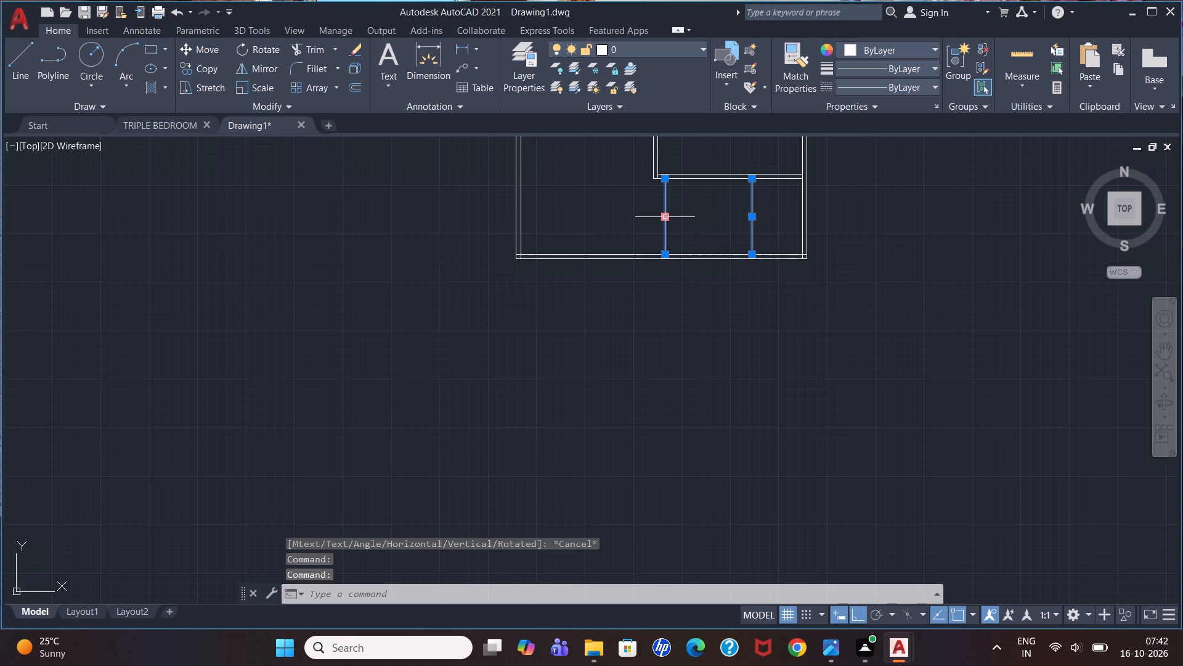
pyautogui.press('Delete')
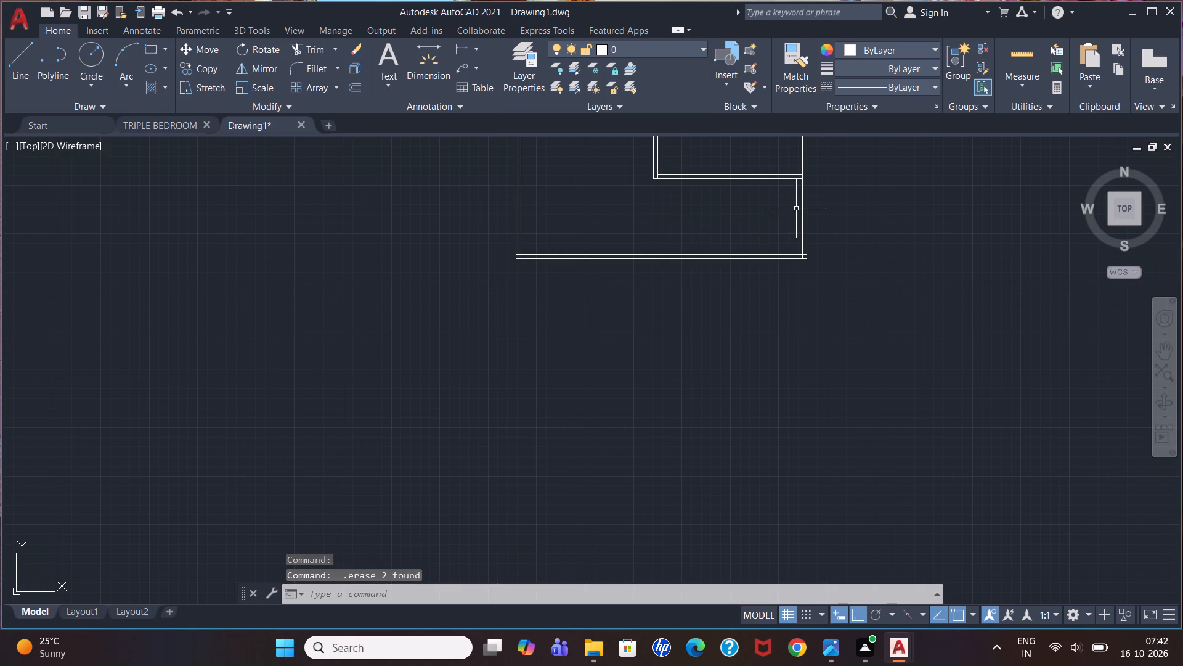
pyautogui.scroll(1, 798, 207)
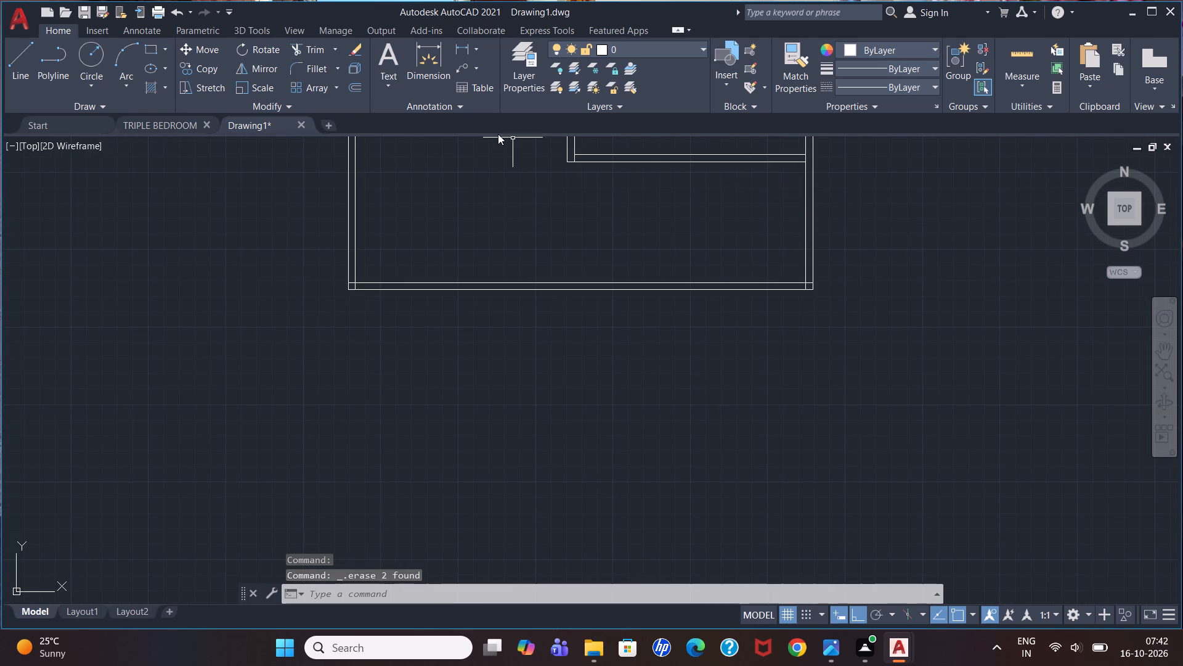
pyautogui.click(570, 161)
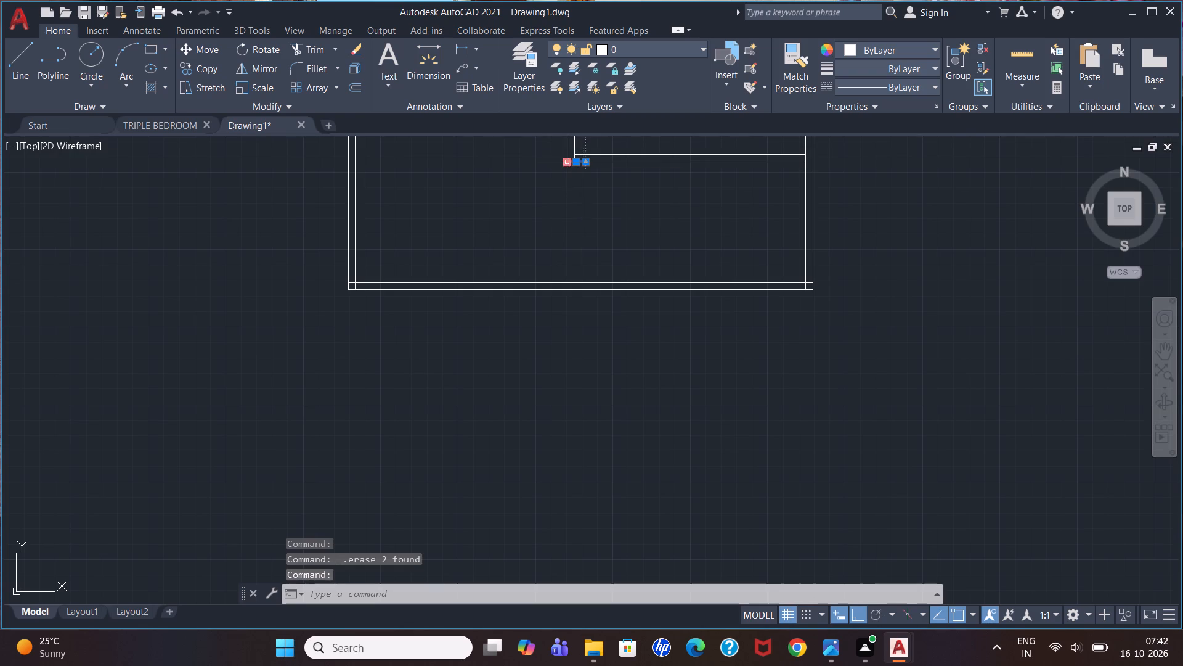
pyautogui.press('Delete')
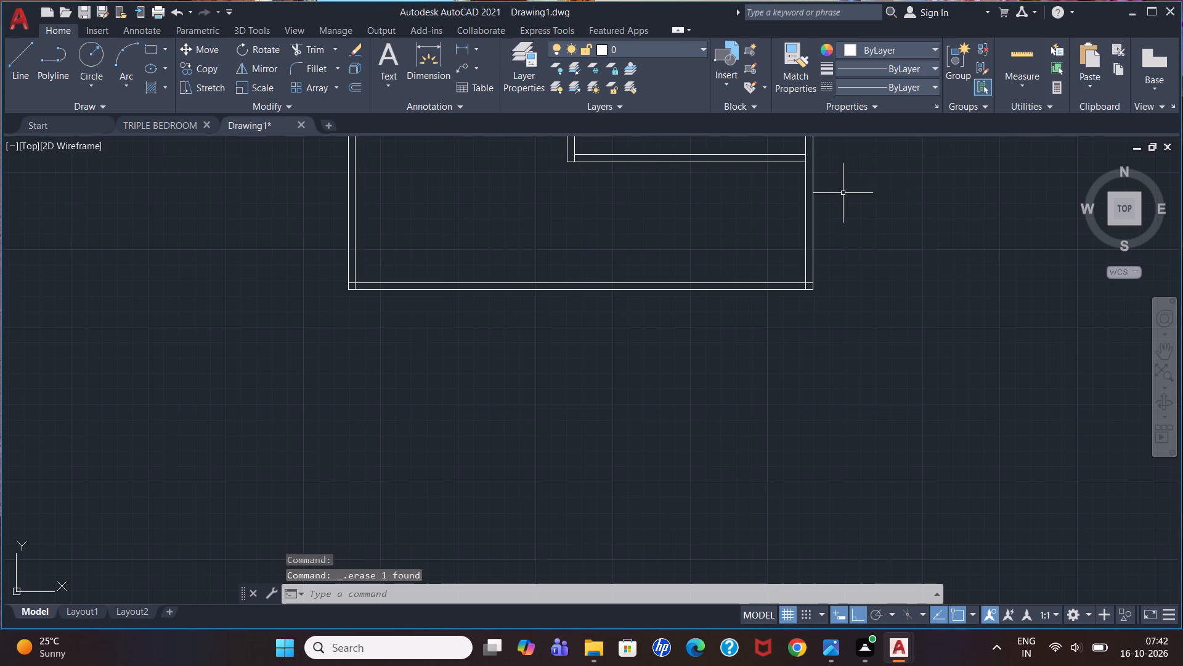
# Draw a vertical line along the right outer wall's inner line, from the horizontal wall's lower line to the bottom wall's inner line.
pyautogui.press('l')
pyautogui.press('Return')
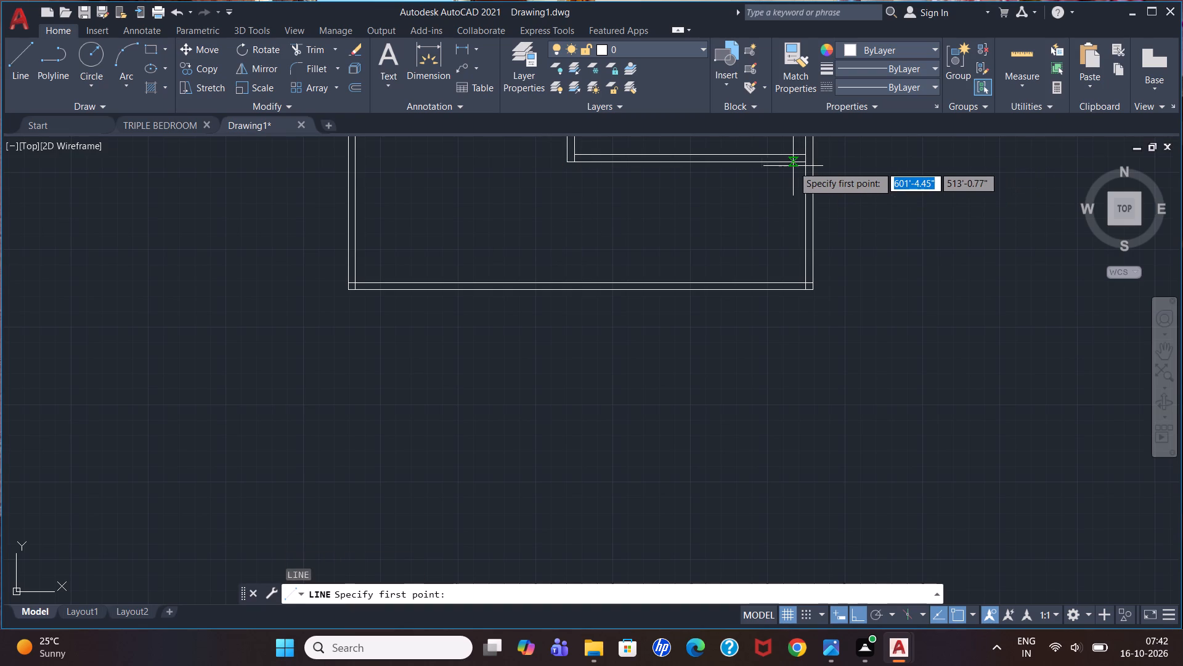
pyautogui.click(803, 165)
pyautogui.click(807, 286)
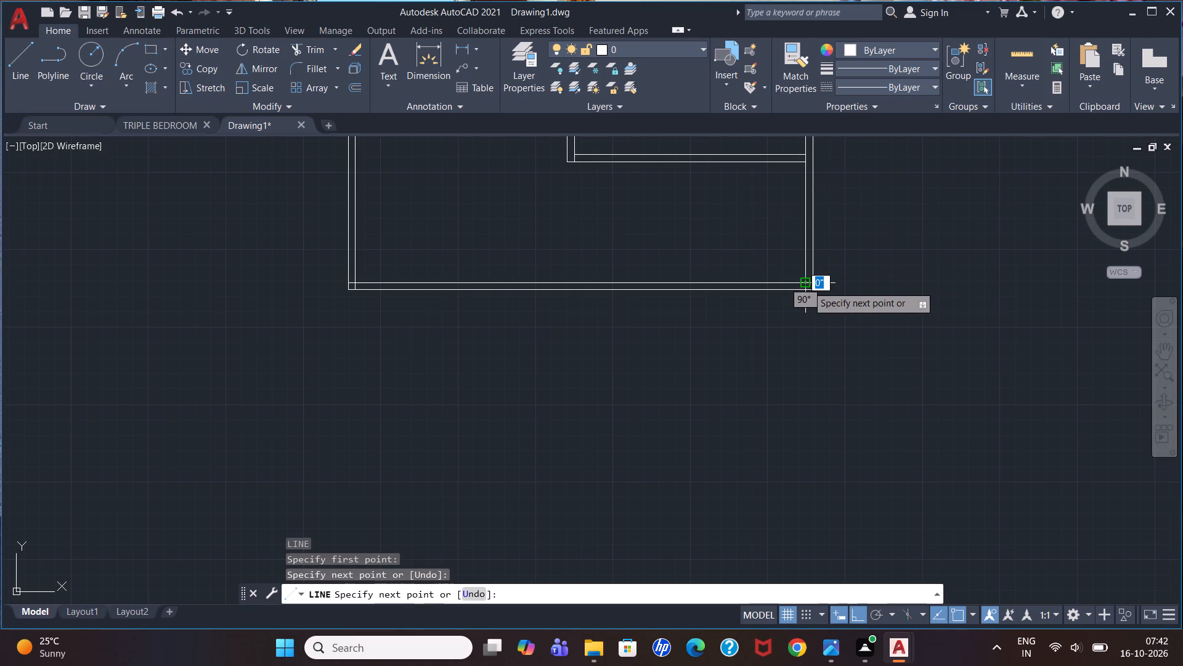
pyautogui.press('Escape')
# Offset the new vertical line at the right outer wall 3'6" to the left for the stair landing.
pyautogui.press('o')
pyautogui.press('Return')
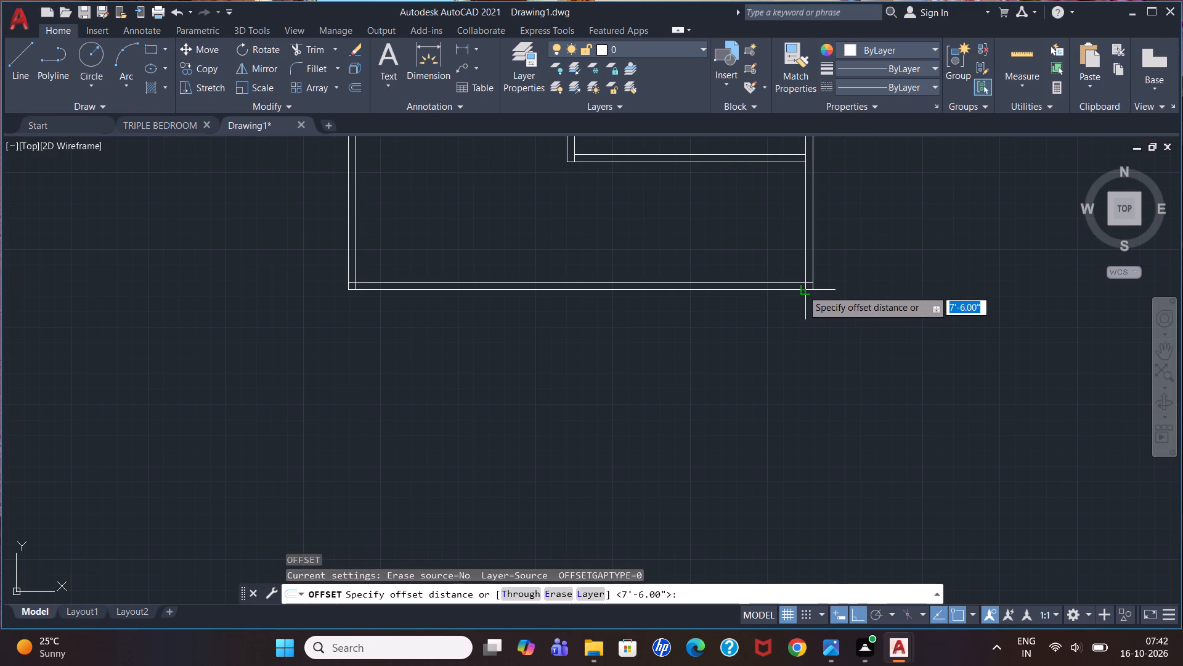
pyautogui.write('3\'6"')
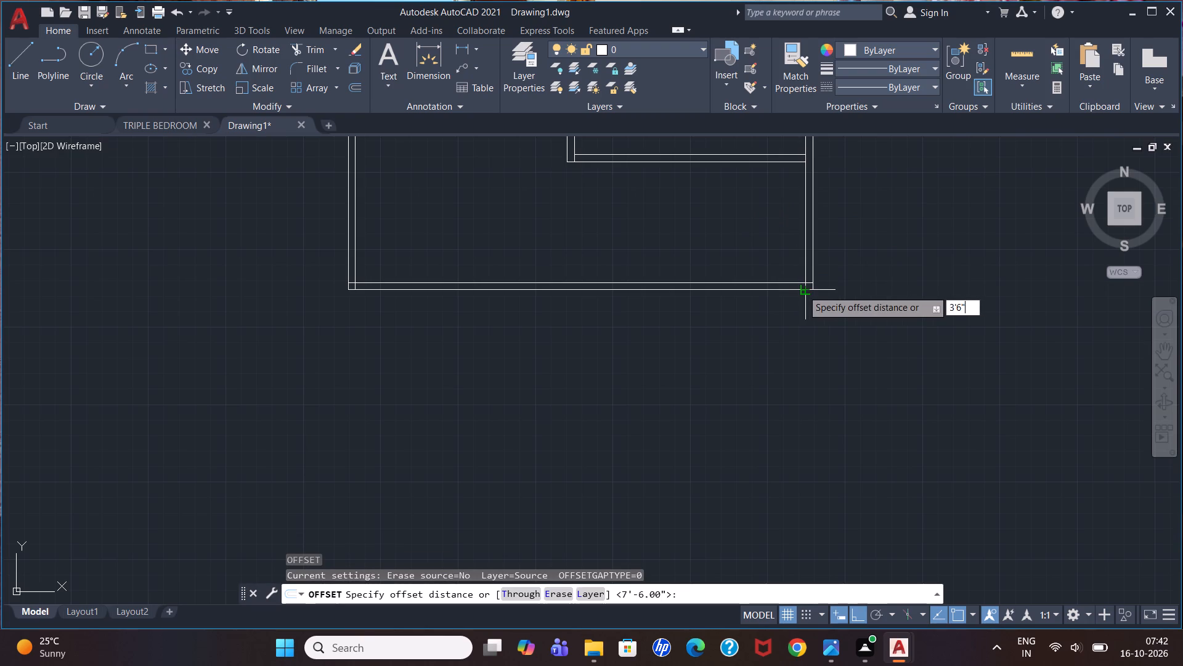
pyautogui.press('Return')
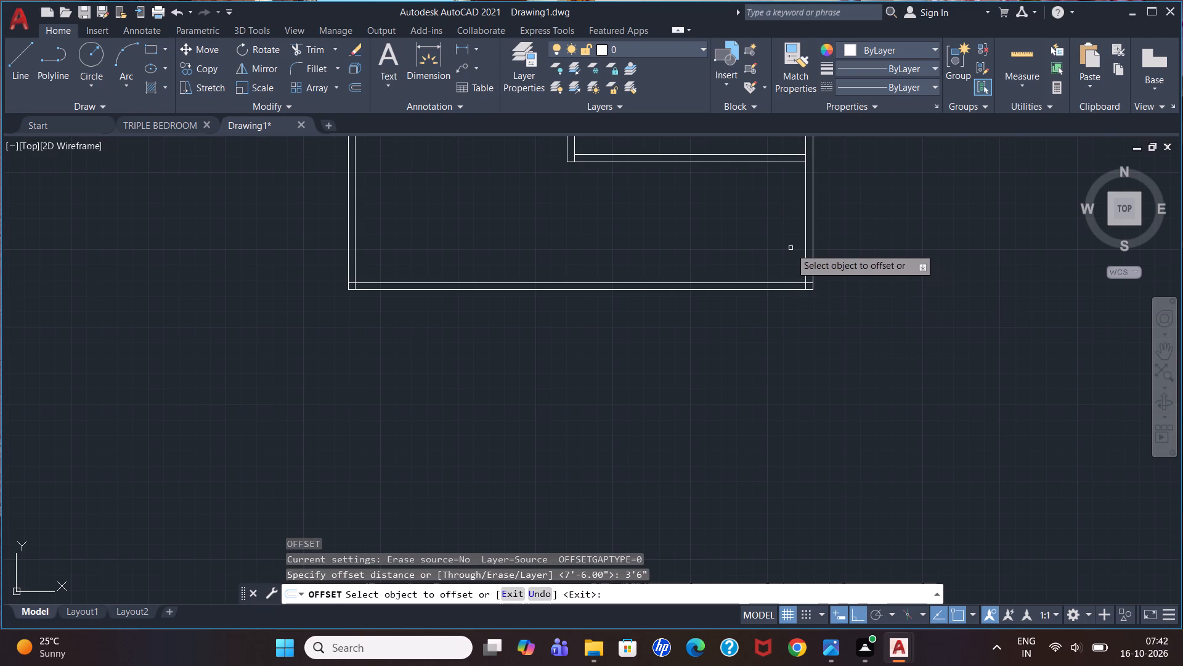
pyautogui.click(805, 242)
pyautogui.click(778, 239)
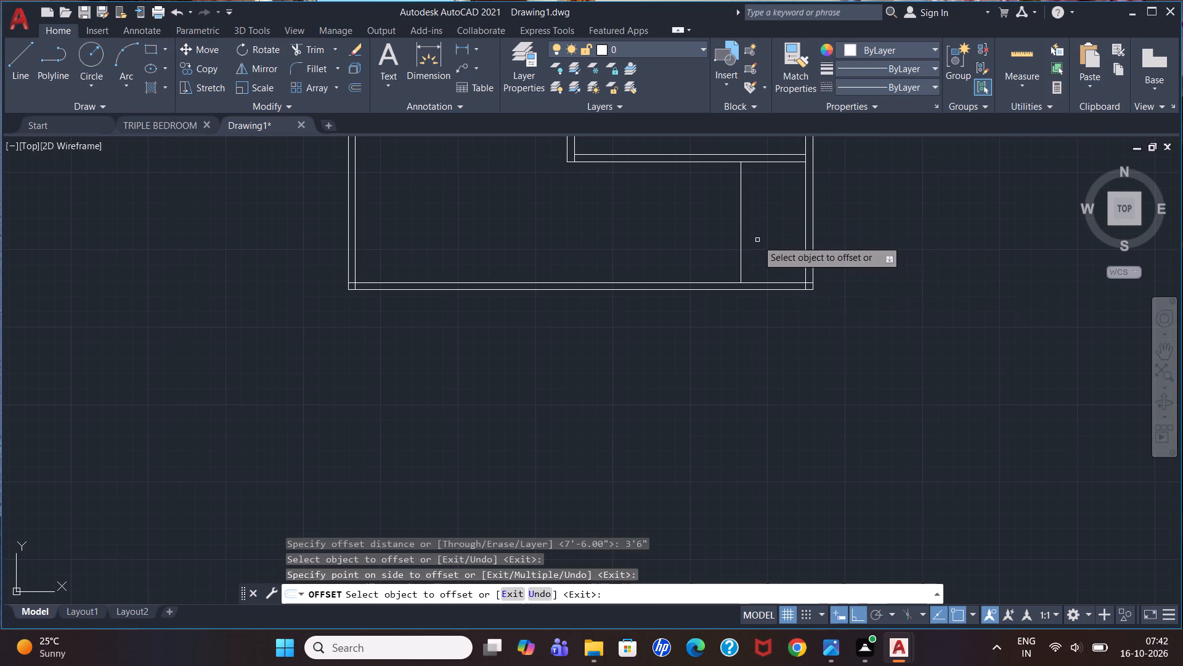
pyautogui.press('Escape')
# Offset the landing's edge line 7'6" to the left to mark the start of the stair flight.
pyautogui.press('o')
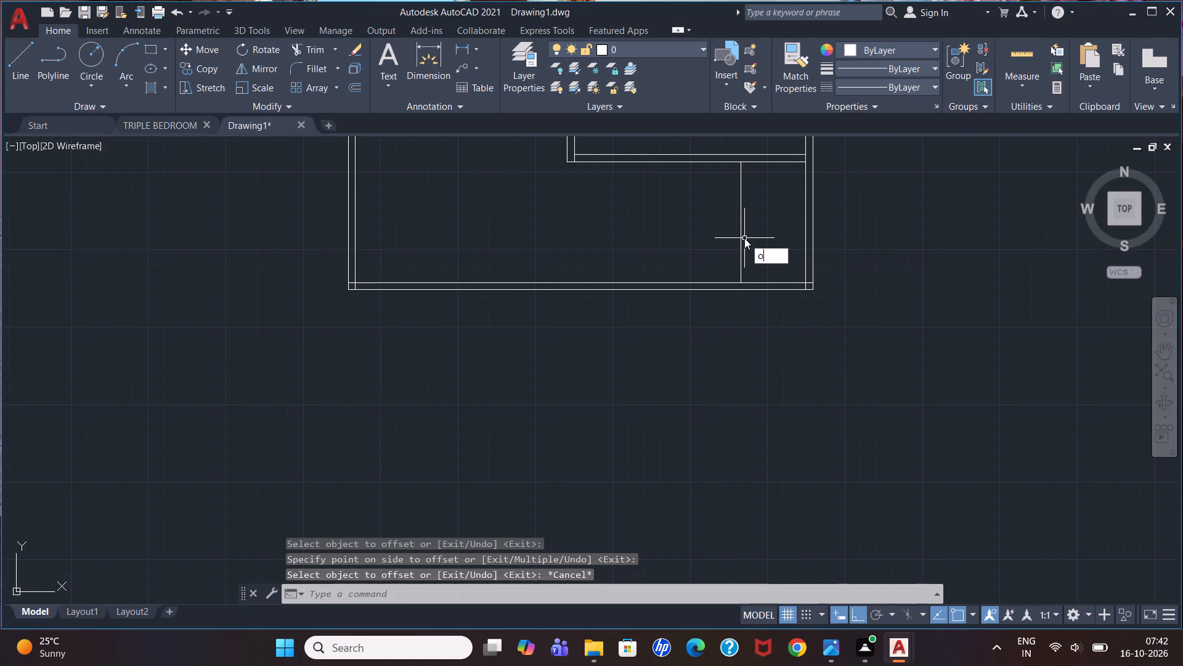
pyautogui.press('Return')
pyautogui.write('7\'6"')
pyautogui.press('Return')
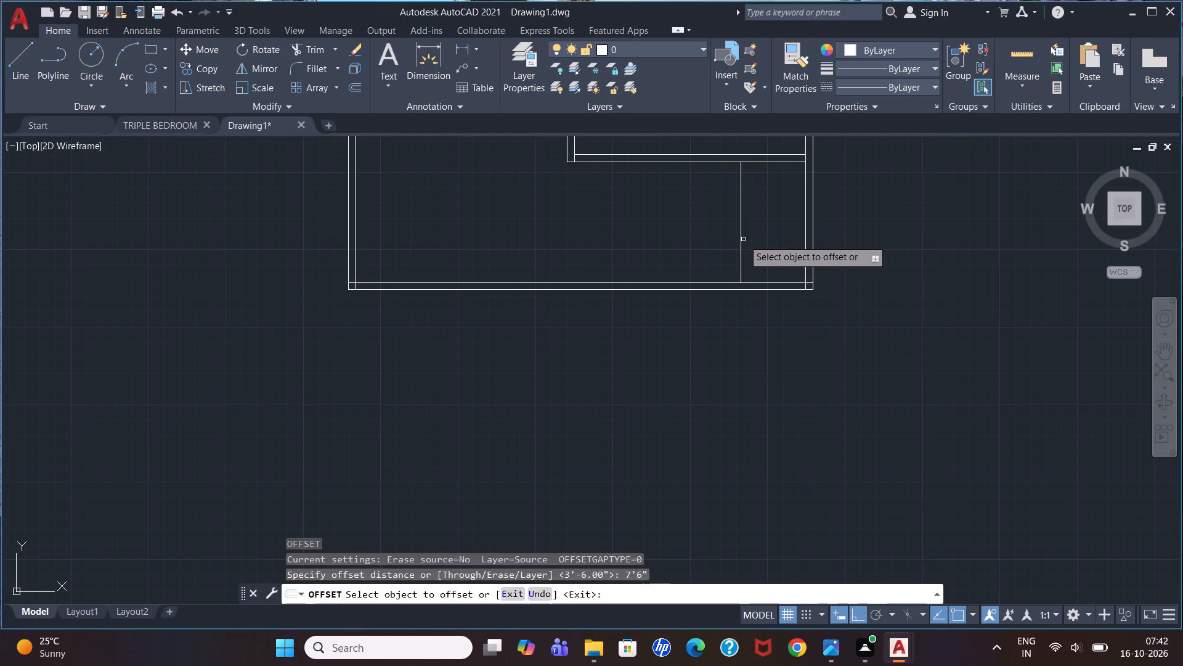
pyautogui.click(739, 235)
pyautogui.click(585, 252)
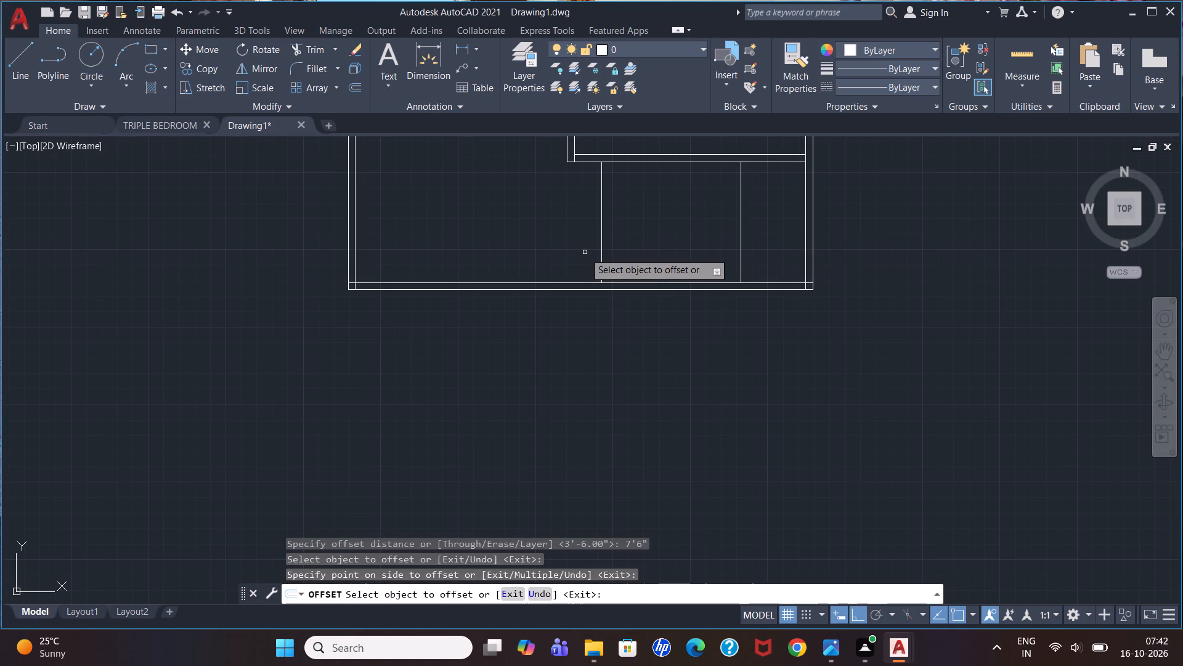
pyautogui.press('Escape')
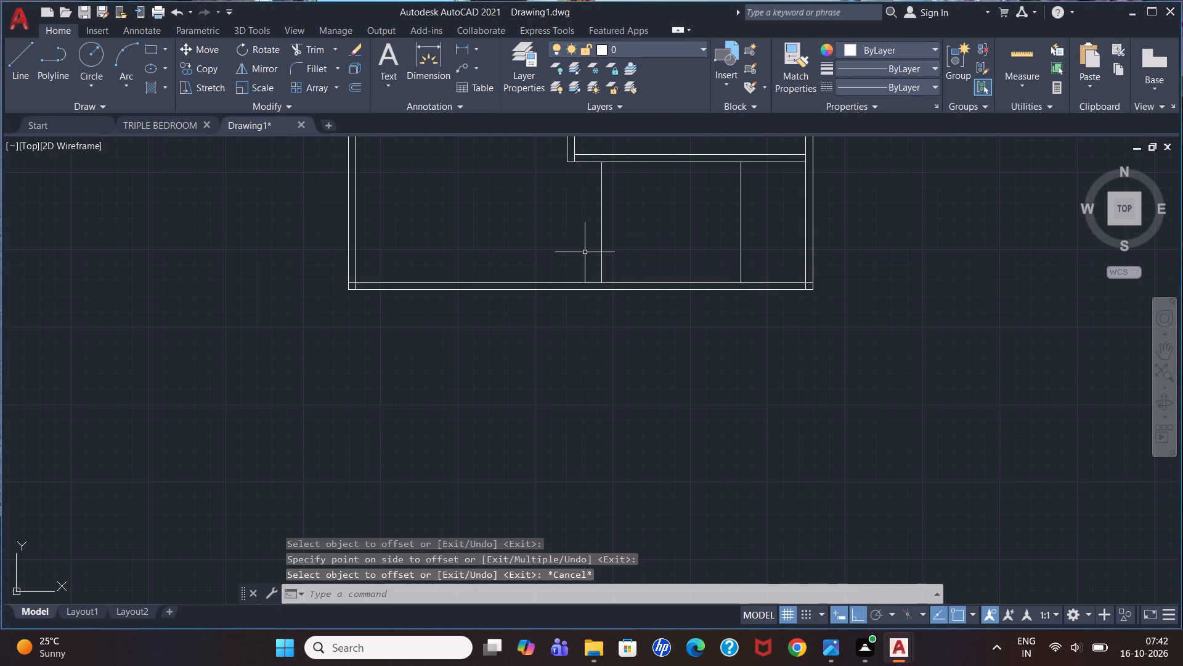
# Fill the stair flight with eight tread lines by offsetting successively 10" to the left from the landing's edge line.
pyautogui.scroll(1, 627, 245)
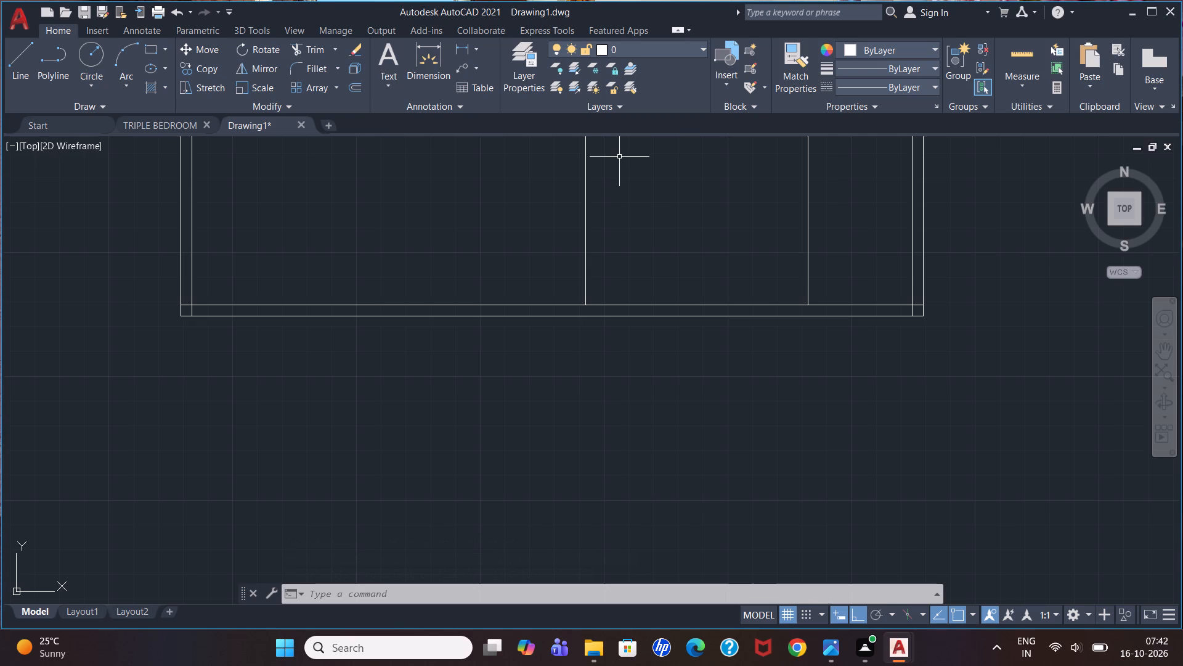
pyautogui.press('o')
pyautogui.press('Return')
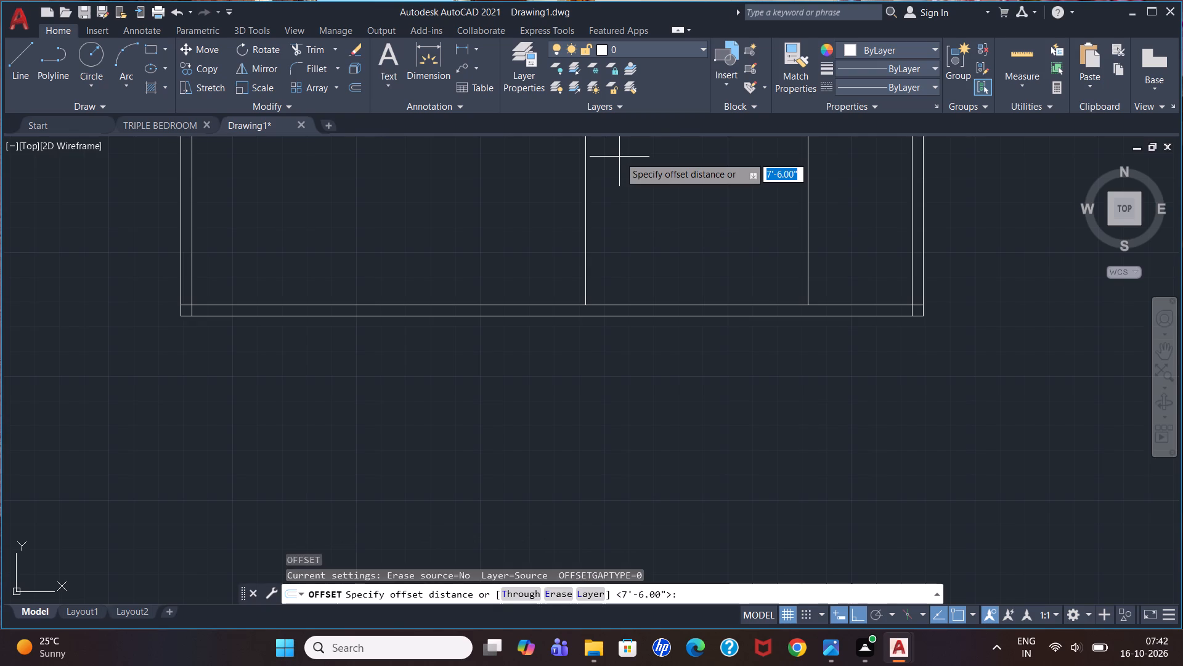
pyautogui.write('10')
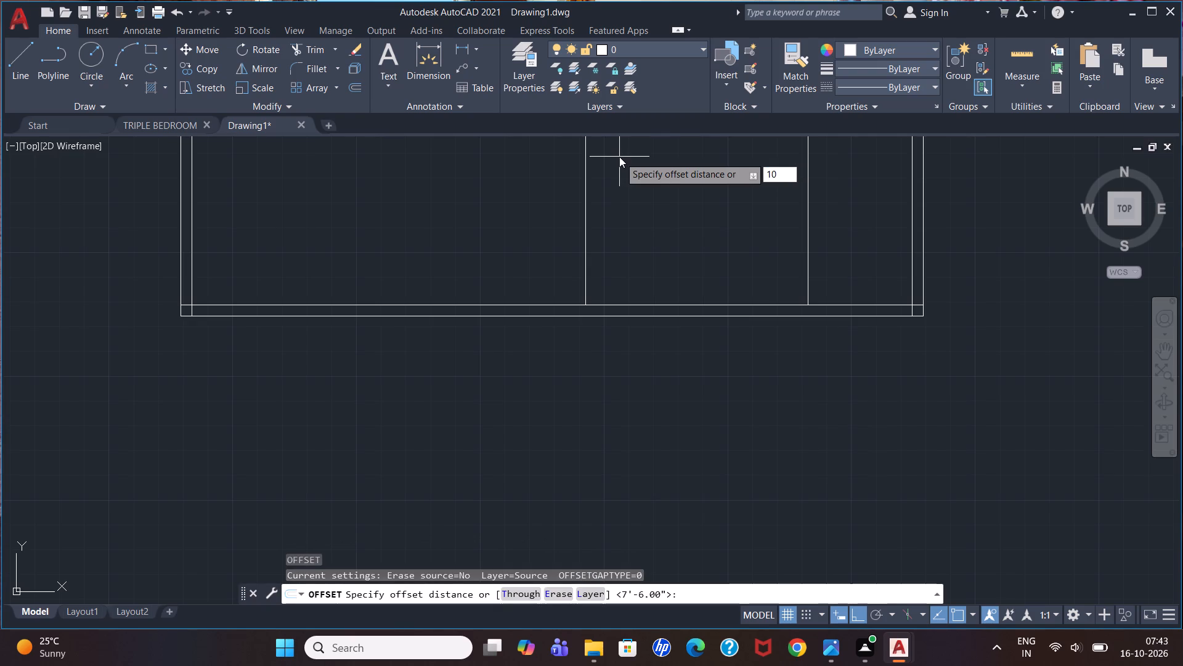
pyautogui.hotkey('shift', '"')
pyautogui.press('Return')
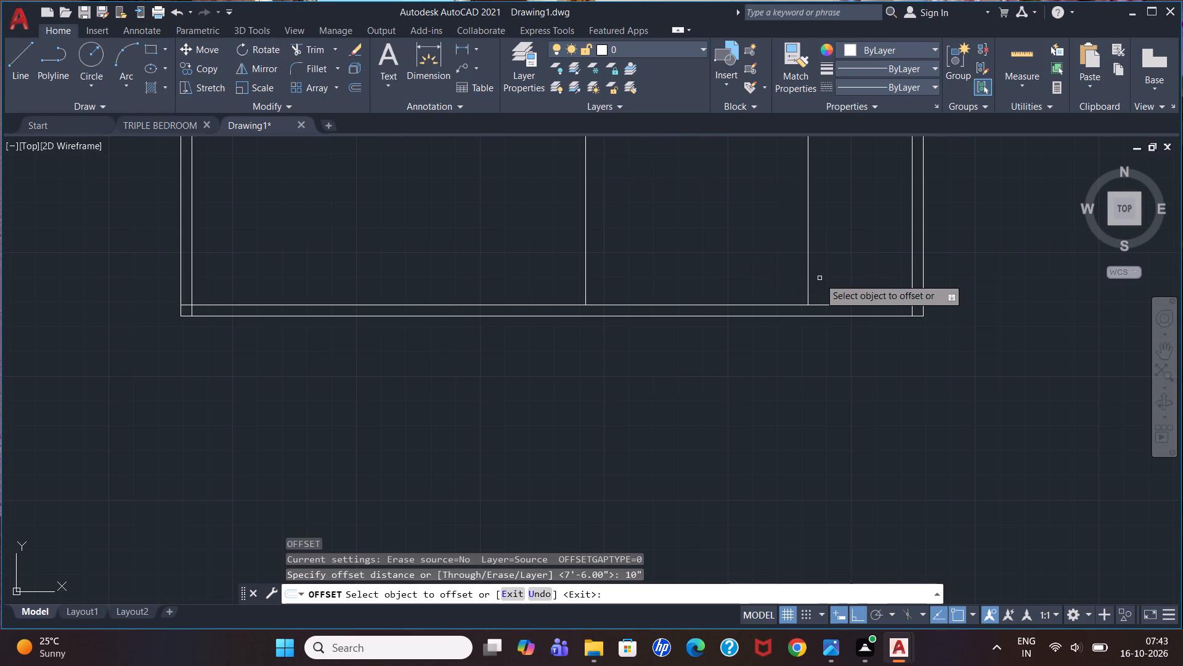
pyautogui.click(809, 269)
pyautogui.click(783, 261)
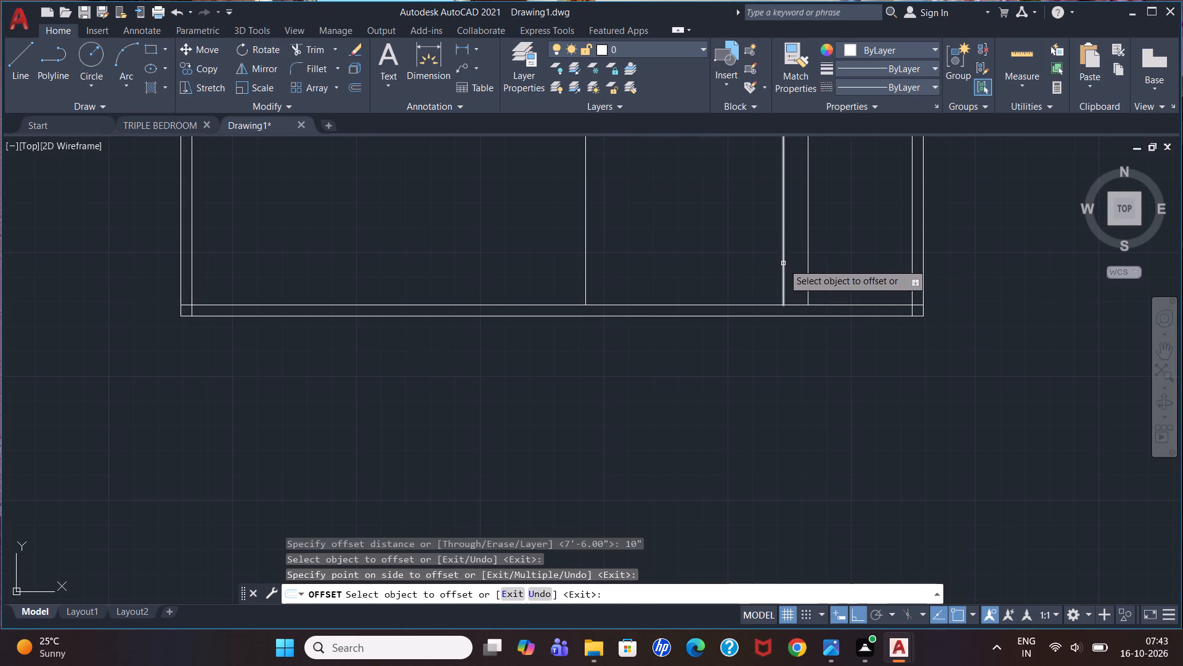
pyautogui.click(783, 263)
pyautogui.click(770, 263)
pyautogui.click(757, 255)
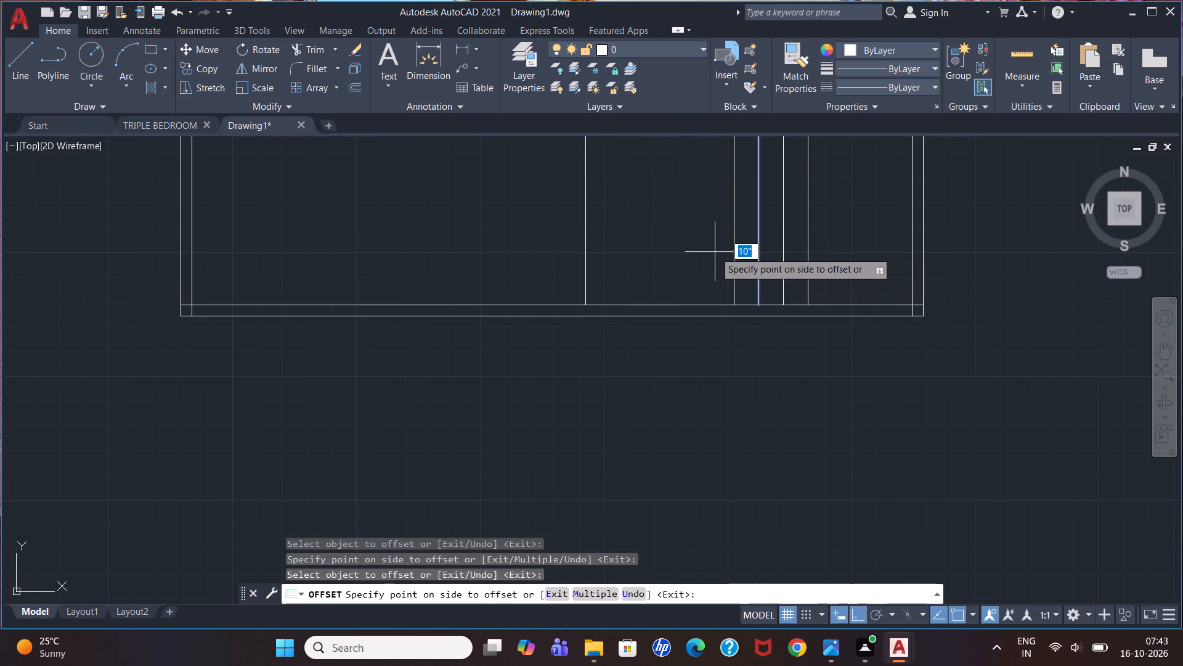
pyautogui.click(713, 251)
pyautogui.click(734, 252)
pyautogui.click(716, 250)
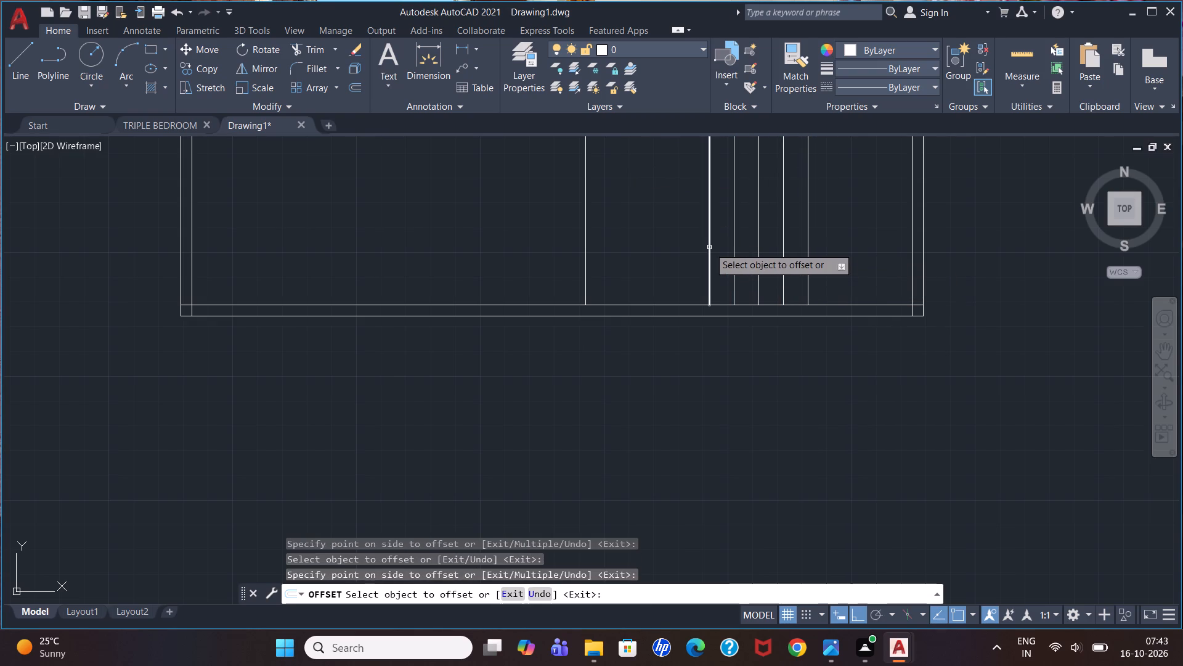
pyautogui.click(709, 247)
pyautogui.click(691, 247)
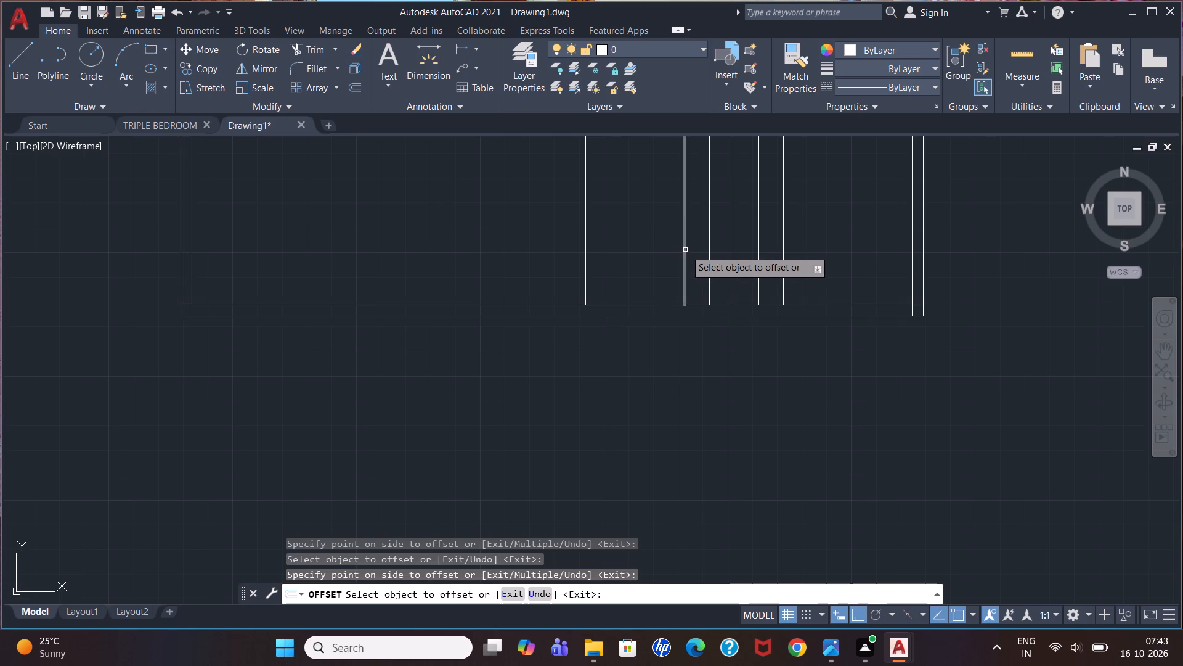
pyautogui.click(685, 249)
pyautogui.click(652, 242)
pyautogui.click(657, 247)
pyautogui.click(622, 245)
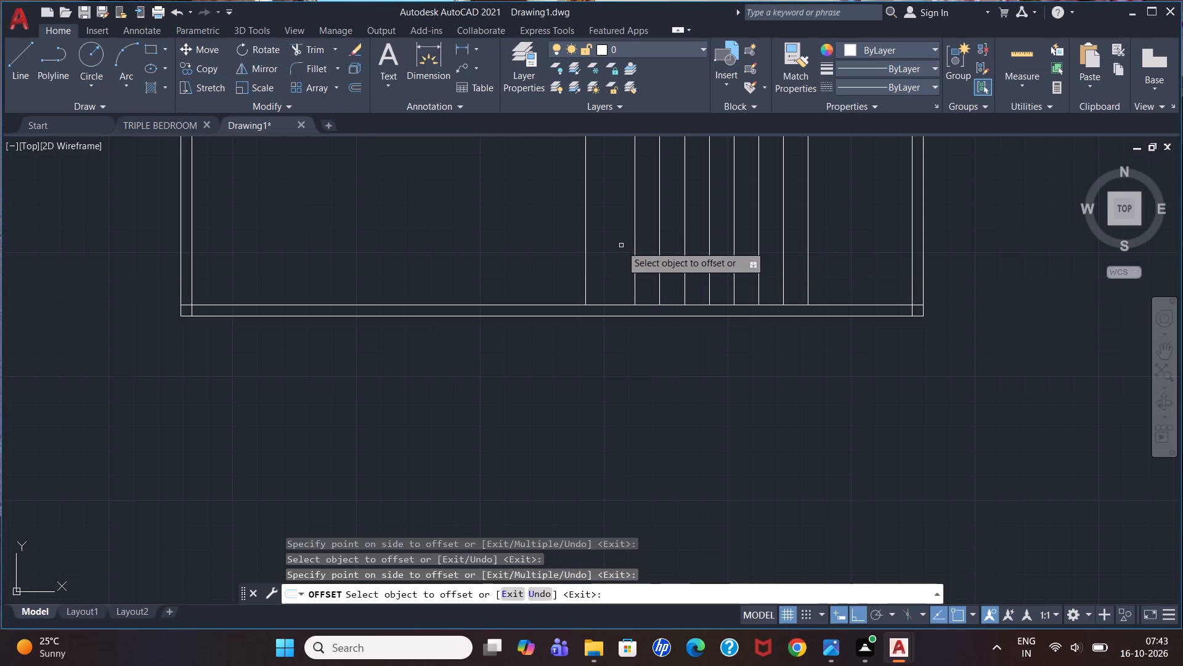
pyautogui.click(636, 247)
pyautogui.click(617, 241)
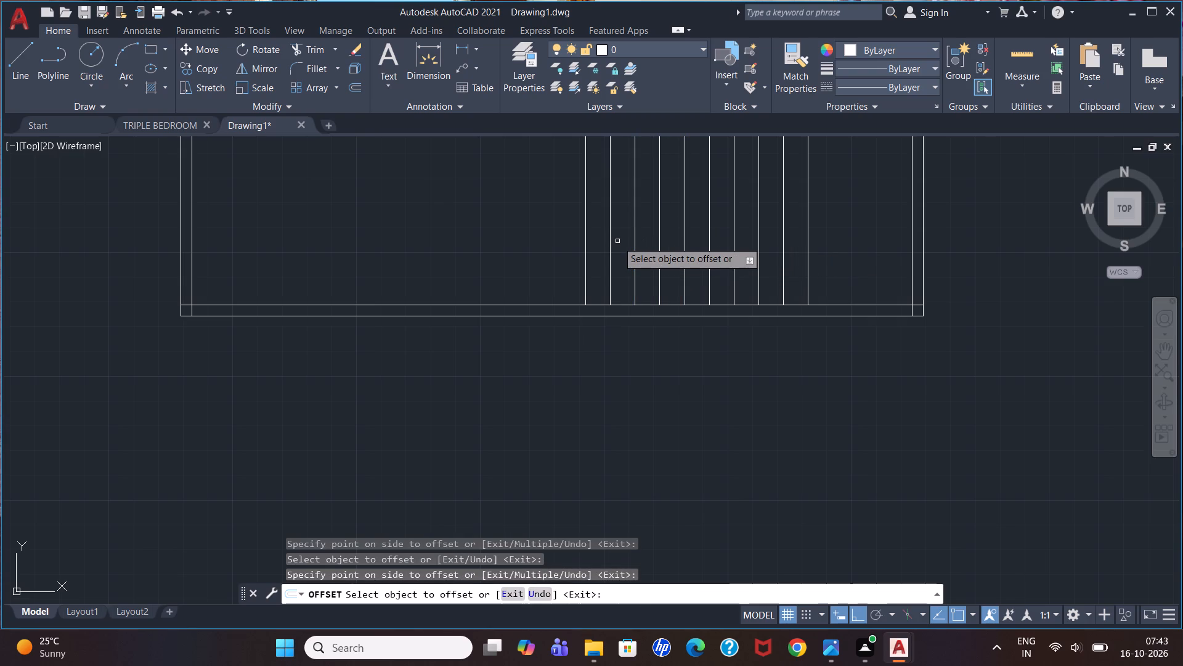
pyautogui.press('Escape')
# Erase the vertical construction line lying along the right outer wall's inner line beside the landing.
pyautogui.scroll(-2, 617, 241)
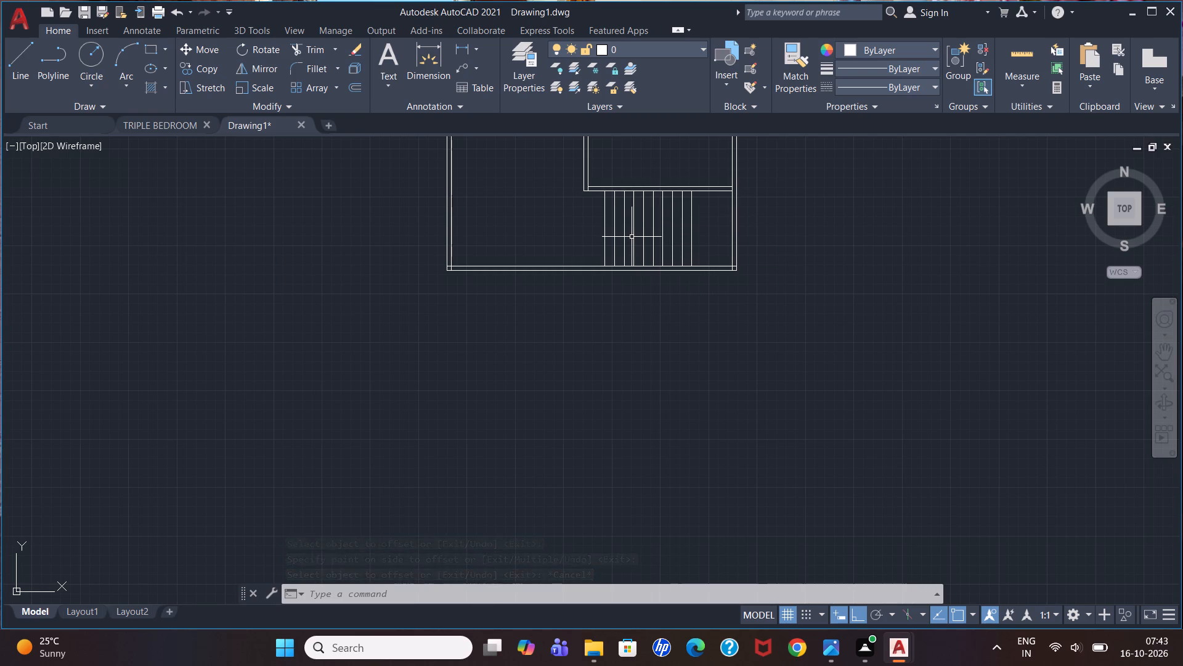
pyautogui.click(730, 227)
pyautogui.press('Delete')
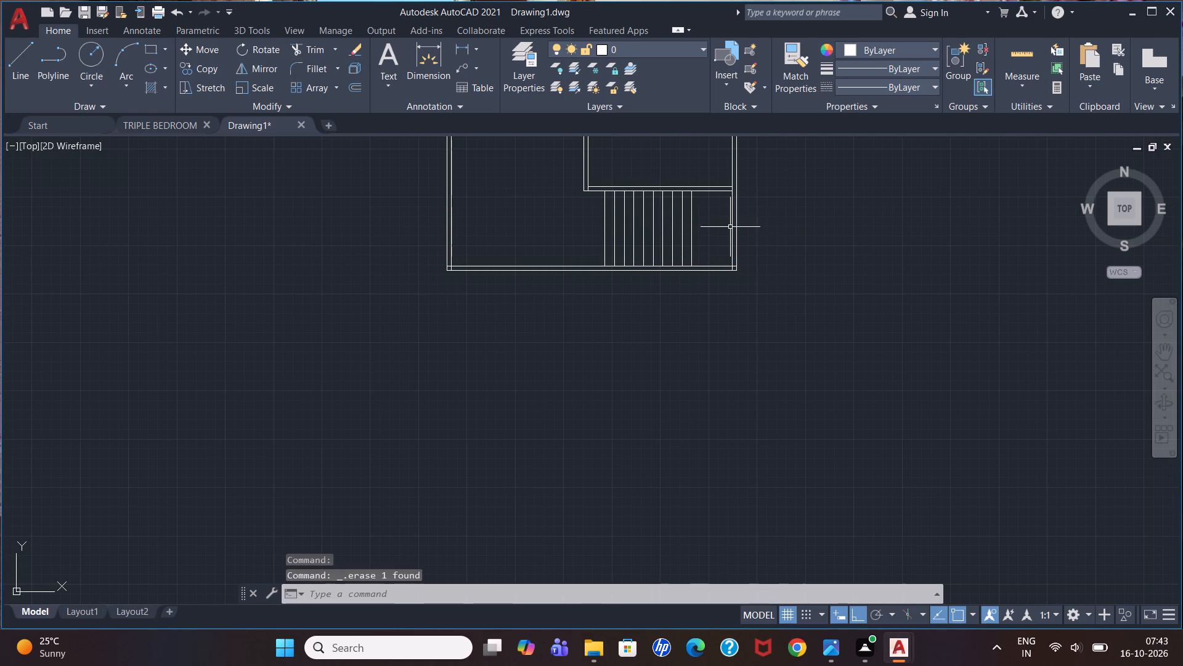
# Draw a 7'6" horizontal line across the treads, joining the midpoints of the stair flight's first and last lines.
pyautogui.press('l')
pyautogui.press('Return')
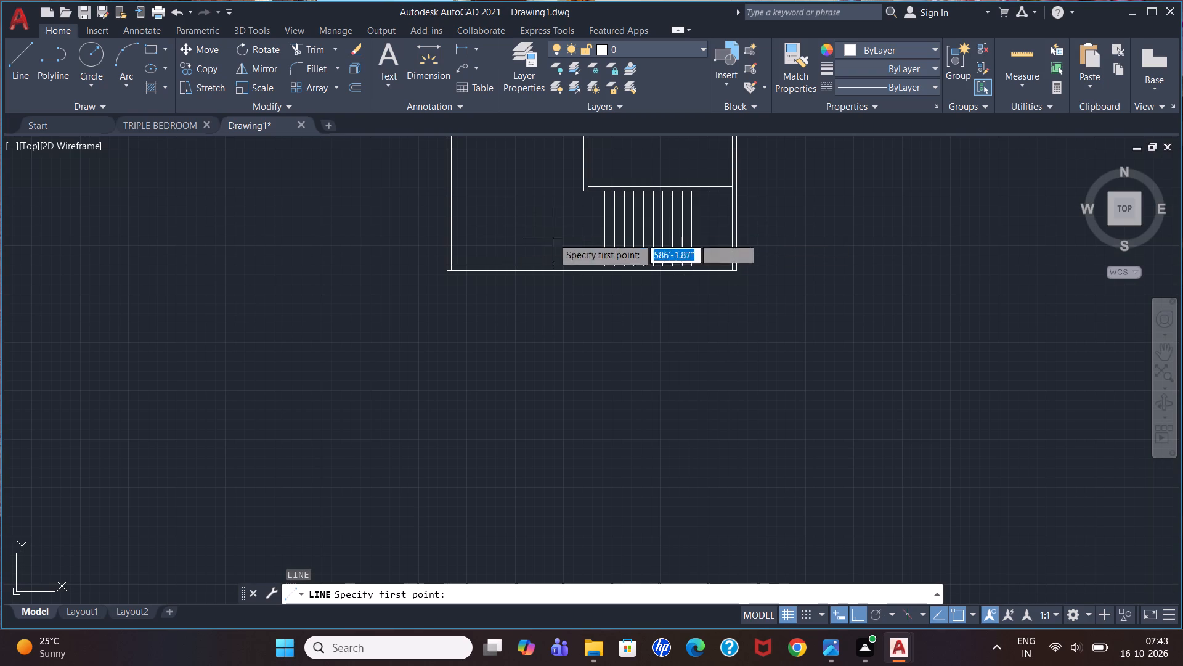
pyautogui.click(603, 229)
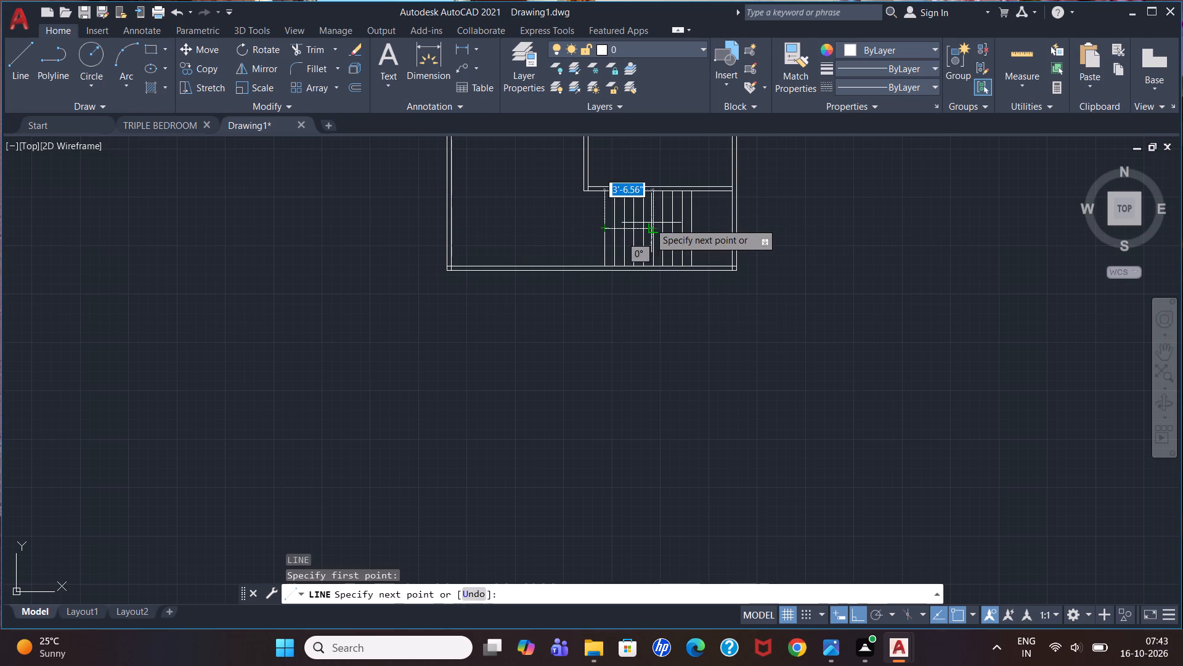
pyautogui.click(692, 228)
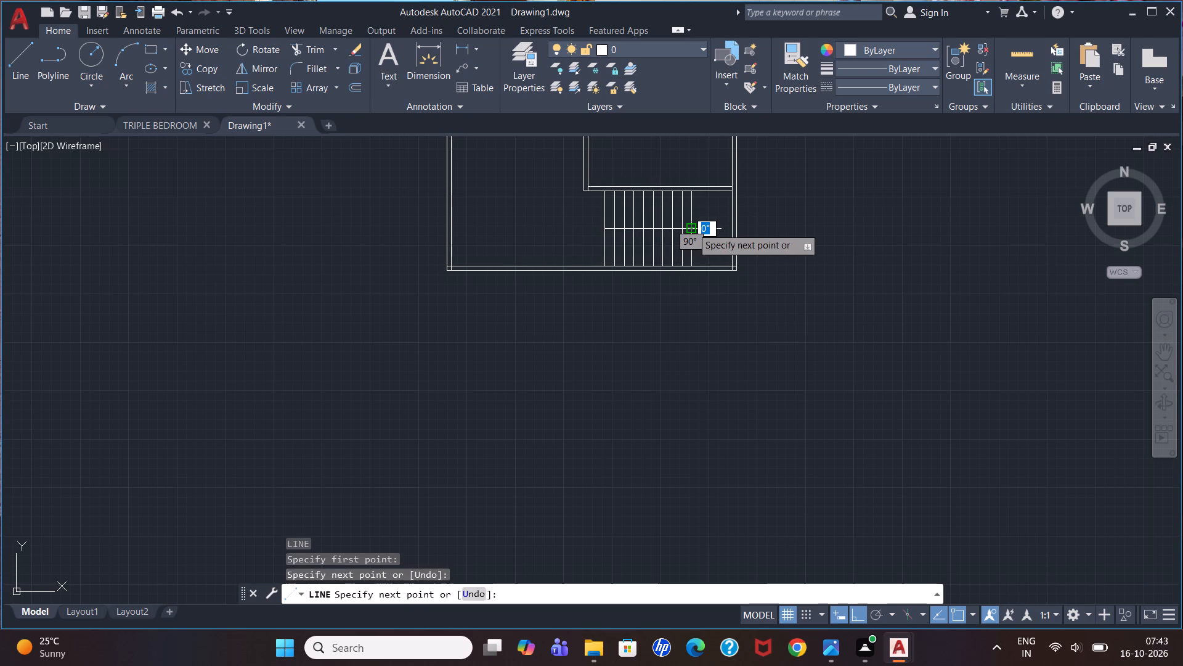
pyautogui.press('Escape')
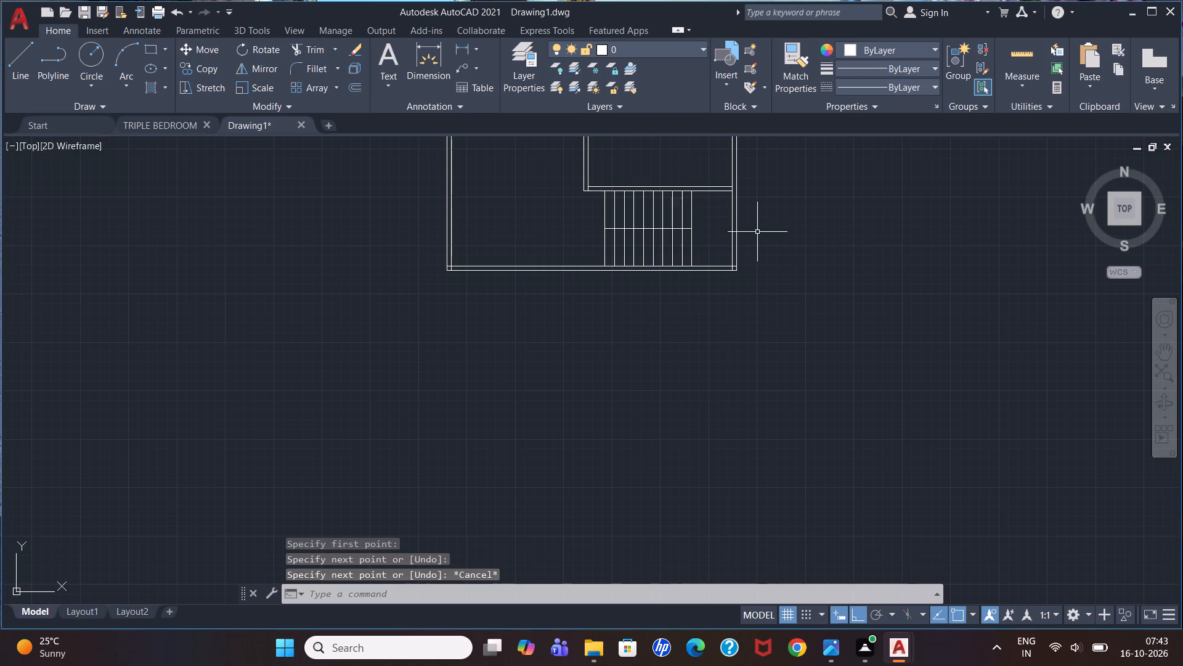
# Draw a short vertical line downward across the bottom outer wall, starting on its inner line directly below the stair partition's left edge.
pyautogui.scroll(-1, 757, 232)
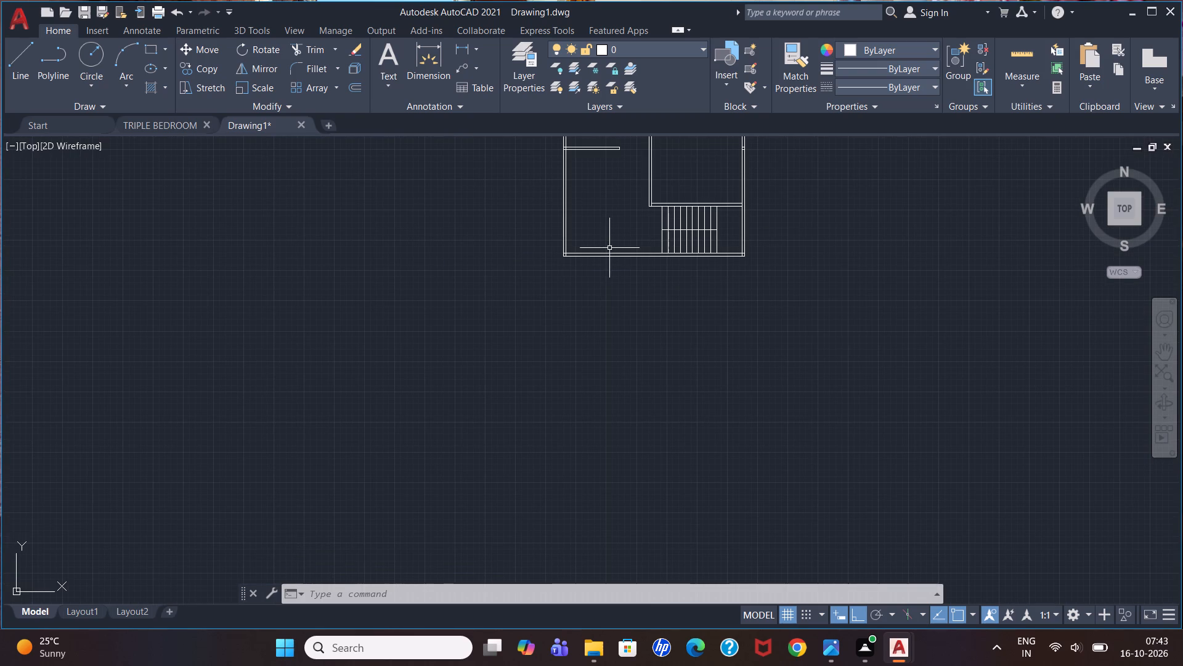
pyautogui.scroll(3, 660, 228)
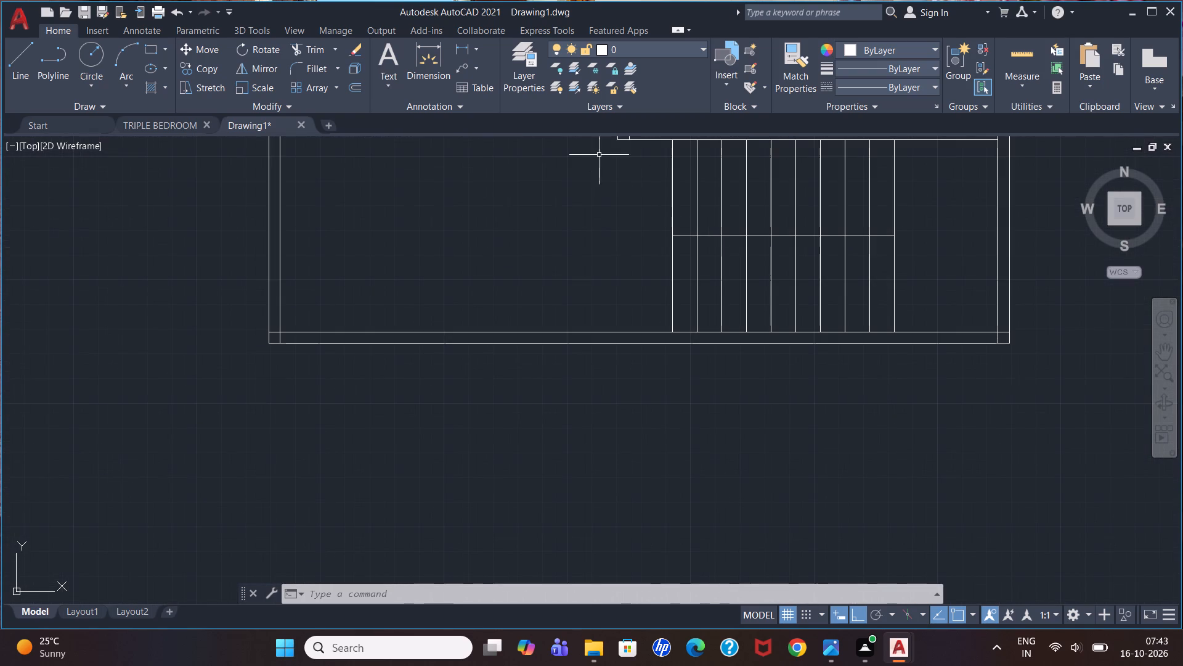
pyautogui.press('l')
pyautogui.press('Return')
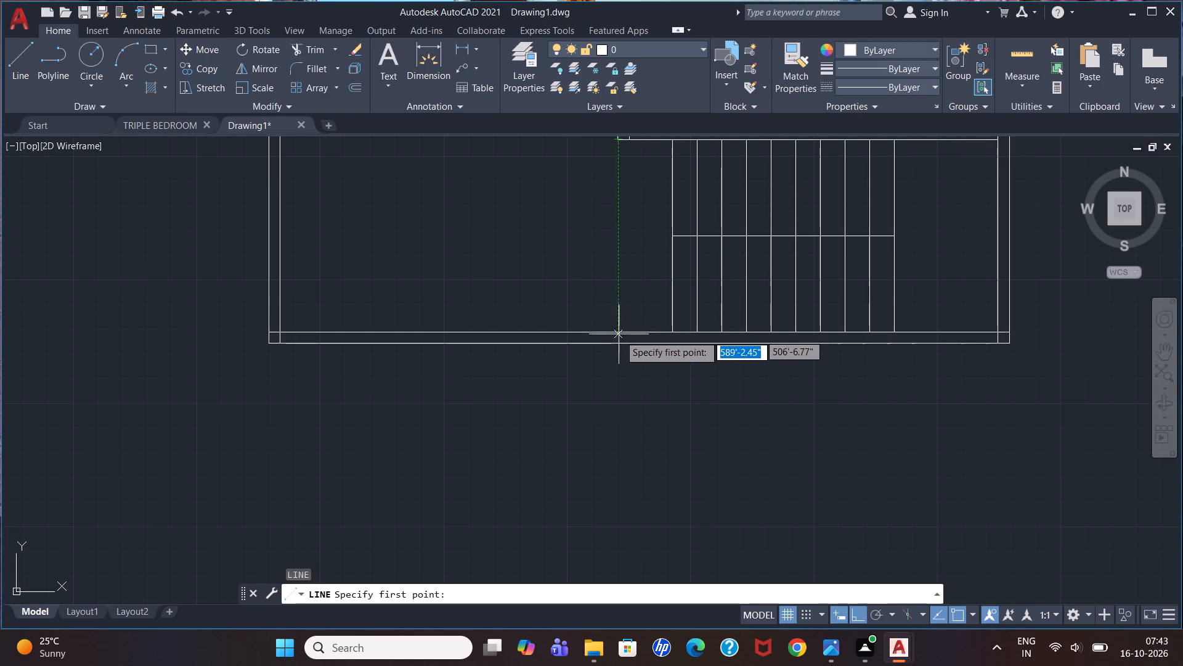
pyautogui.click(620, 335)
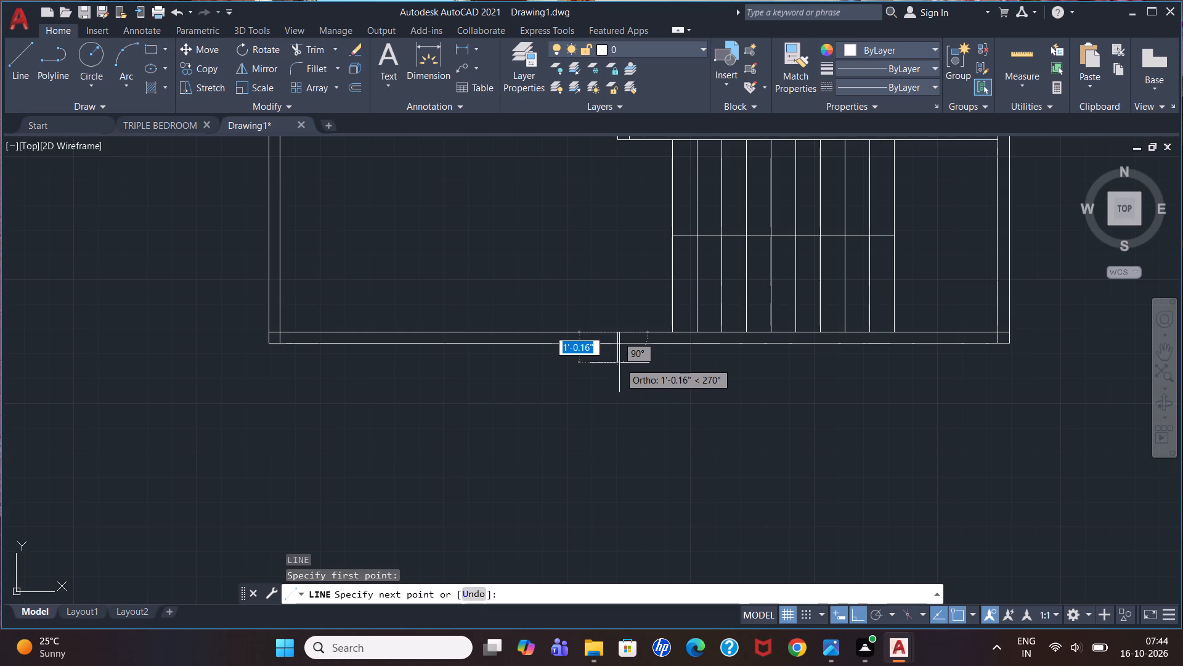
pyautogui.click(618, 359)
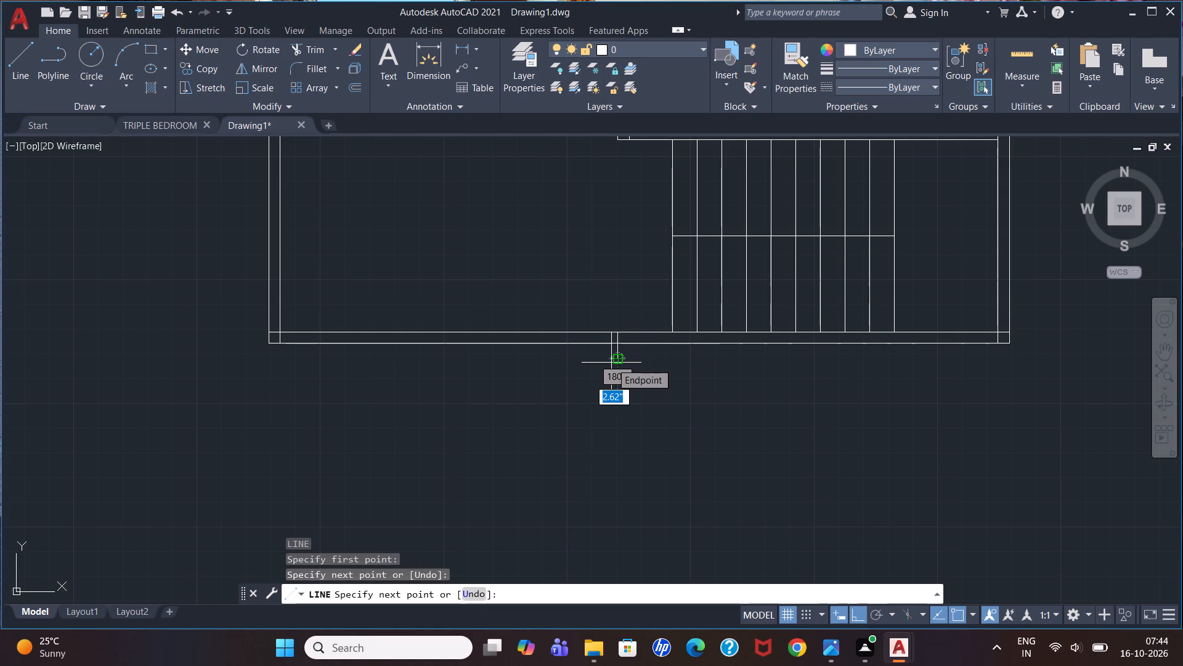
pyautogui.press('Escape')
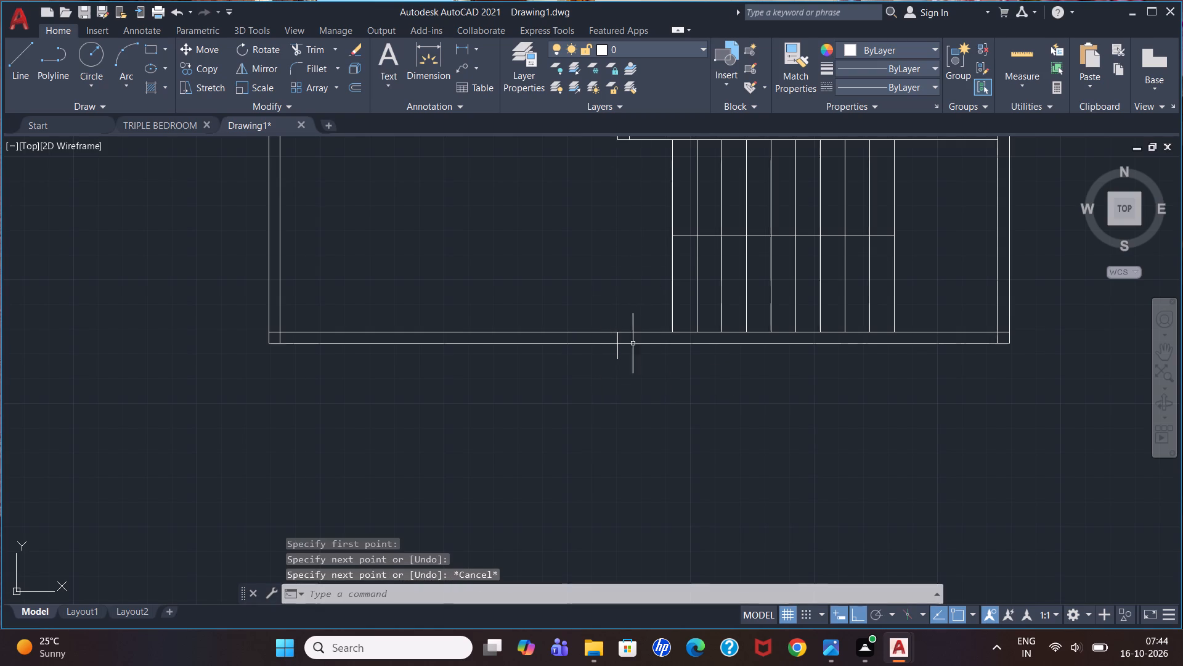
# Offset the short vertical line at the bottom wall 4.5" to the right to give the pier its thickness.
pyautogui.press('o')
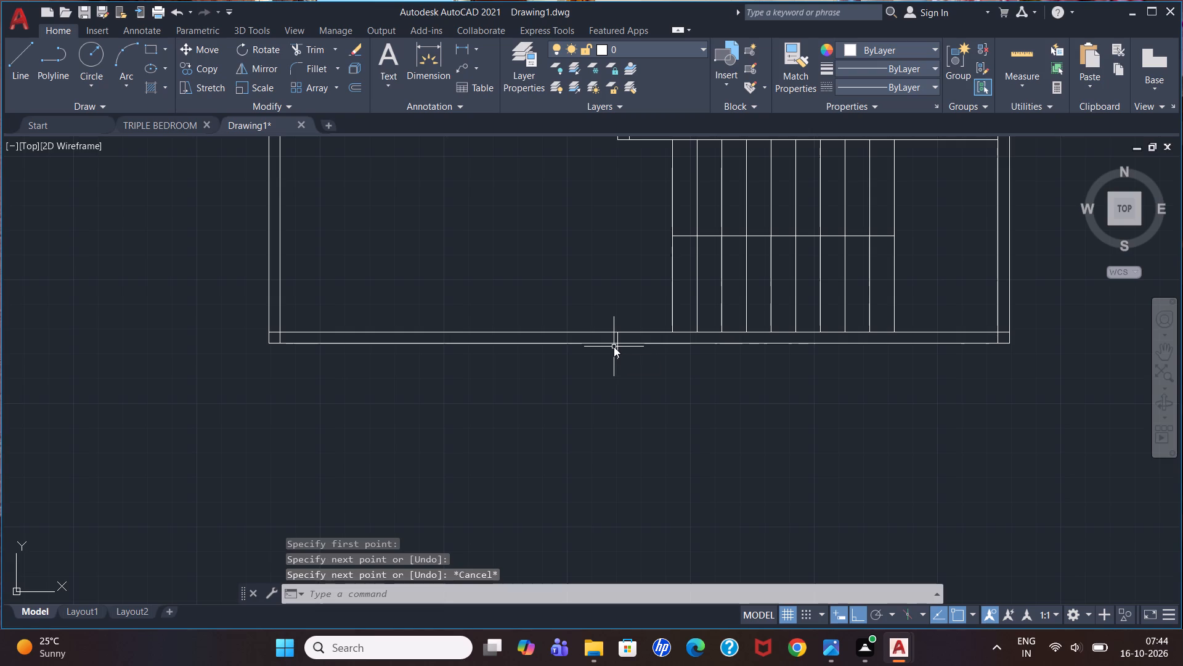
pyautogui.press('Return')
pyautogui.write('4.5"')
pyautogui.press('Return')
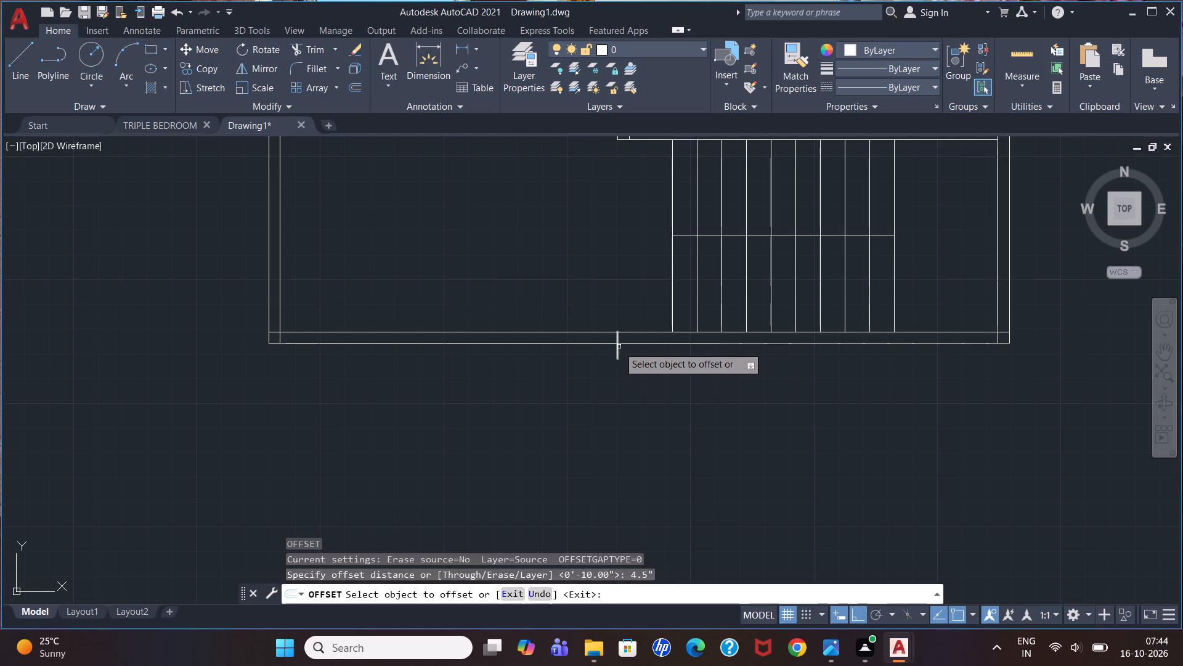
pyautogui.click(619, 347)
pyautogui.click(628, 349)
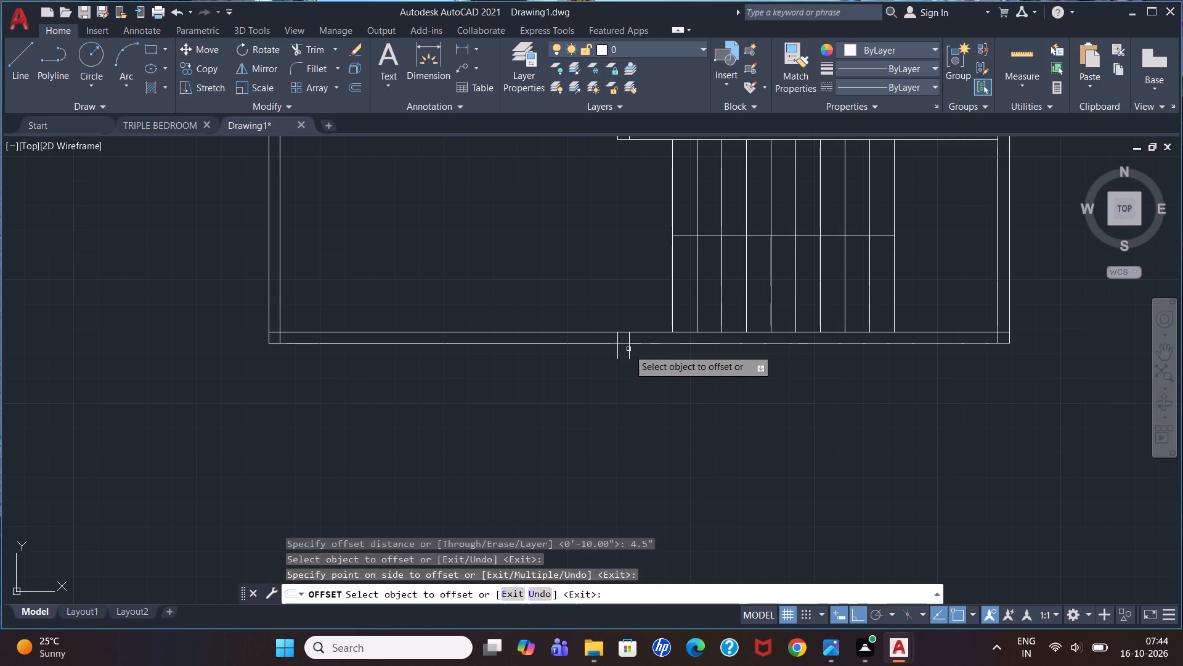
pyautogui.press('Escape')
# Close the pier's open bottom end with a horizontal line joining the lower endpoints of its two vertical lines.
pyautogui.press('l')
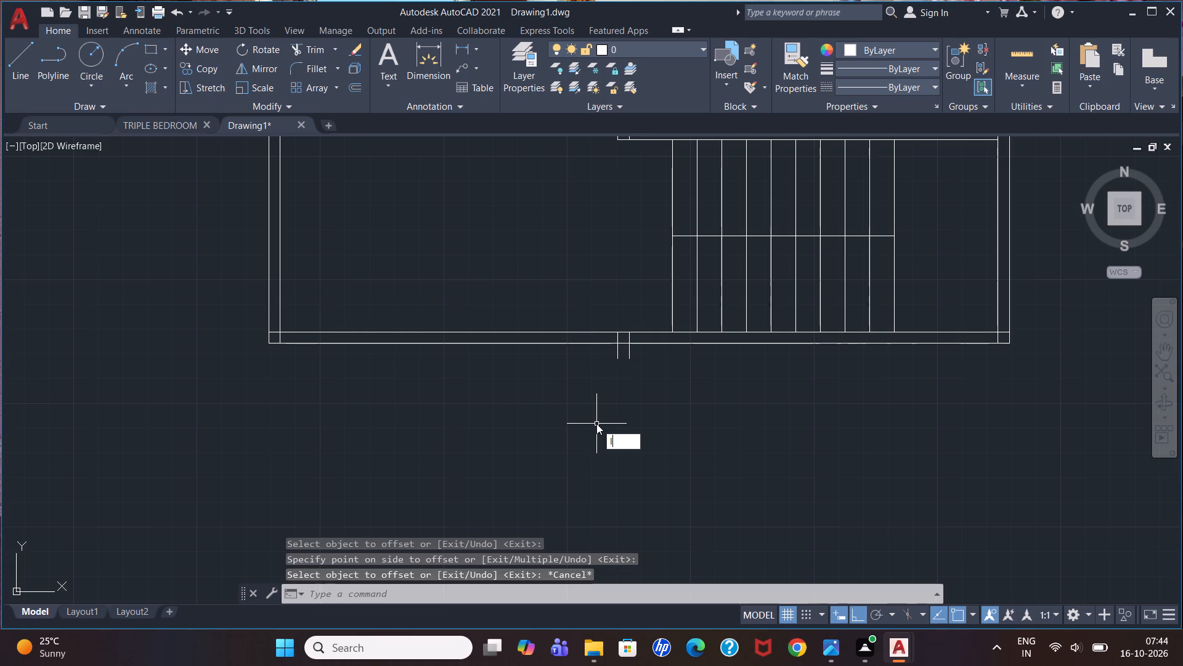
pyautogui.press('Return')
pyautogui.click(635, 361)
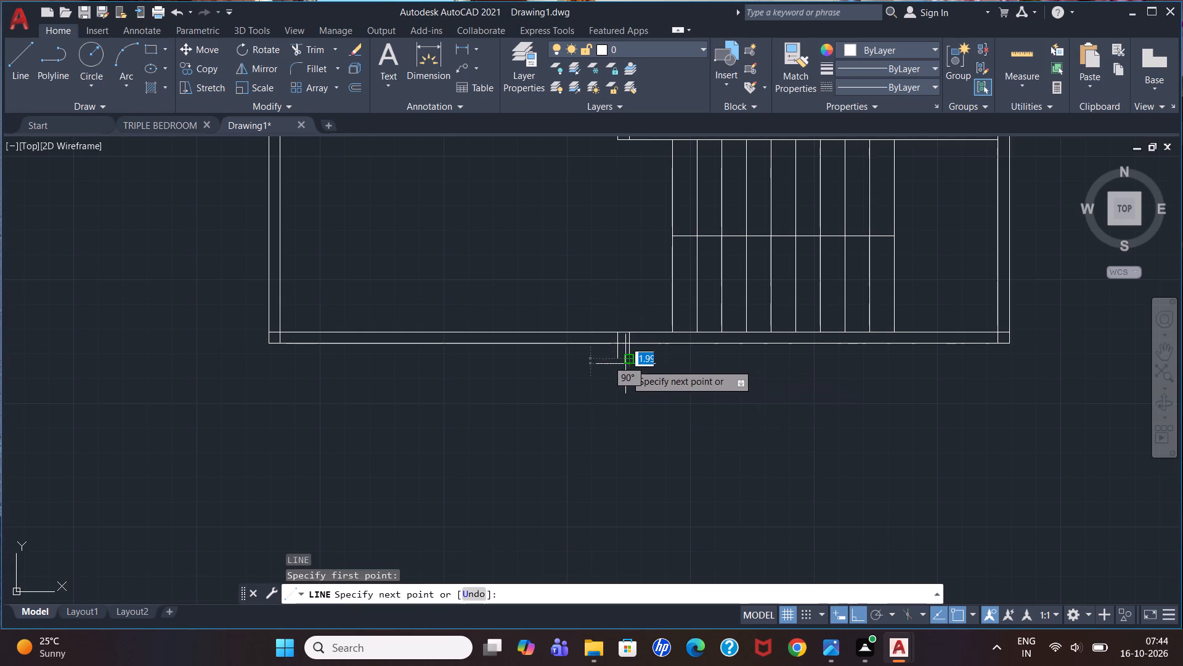
pyautogui.click(619, 362)
pyautogui.press('Escape')
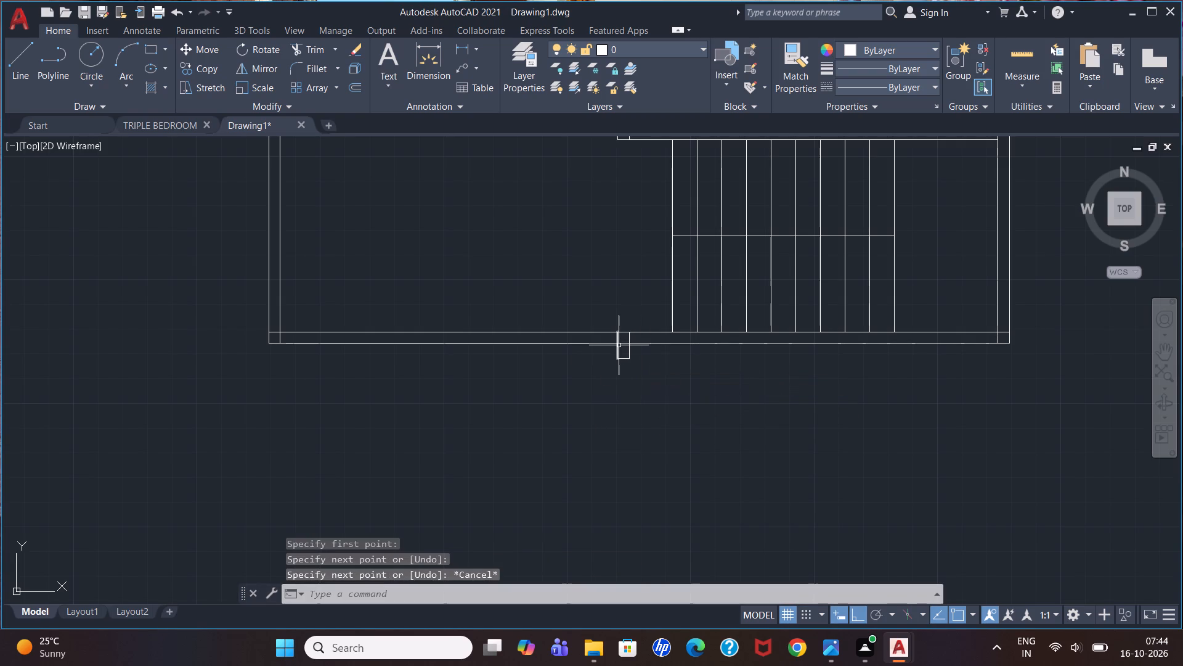
# Offset the pier's left line 4' to the left to mark the other side of the entrance opening.
pyautogui.press('o')
pyautogui.press('Return')
pyautogui.press('4')
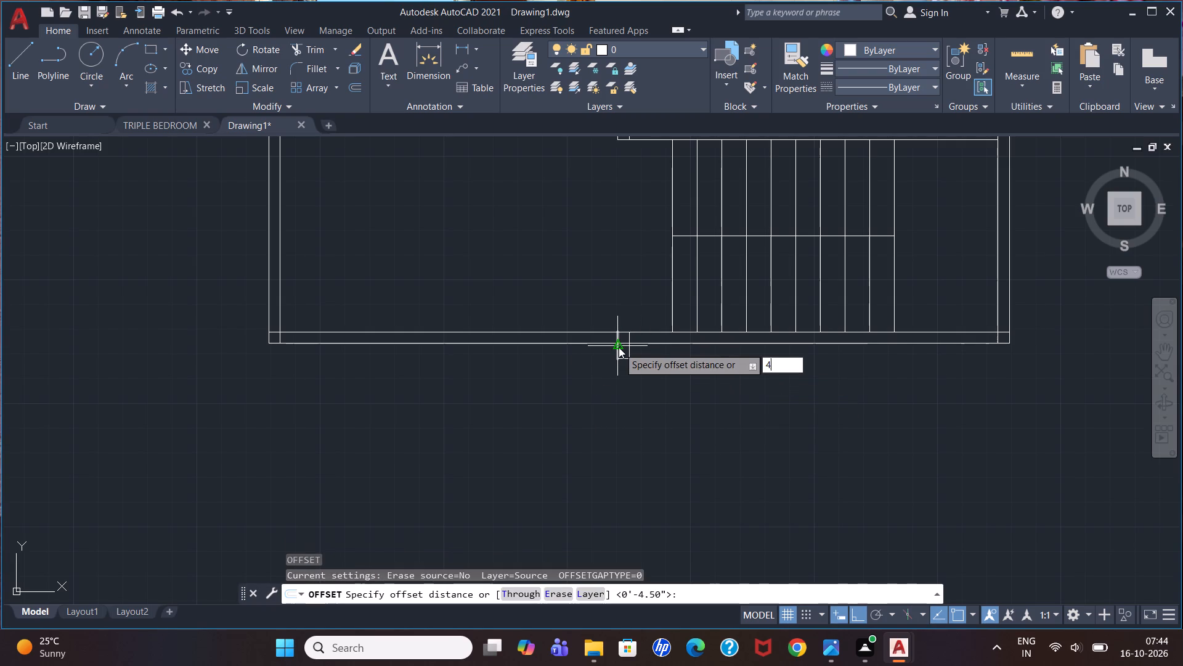
pyautogui.press("'")
pyautogui.press('Return')
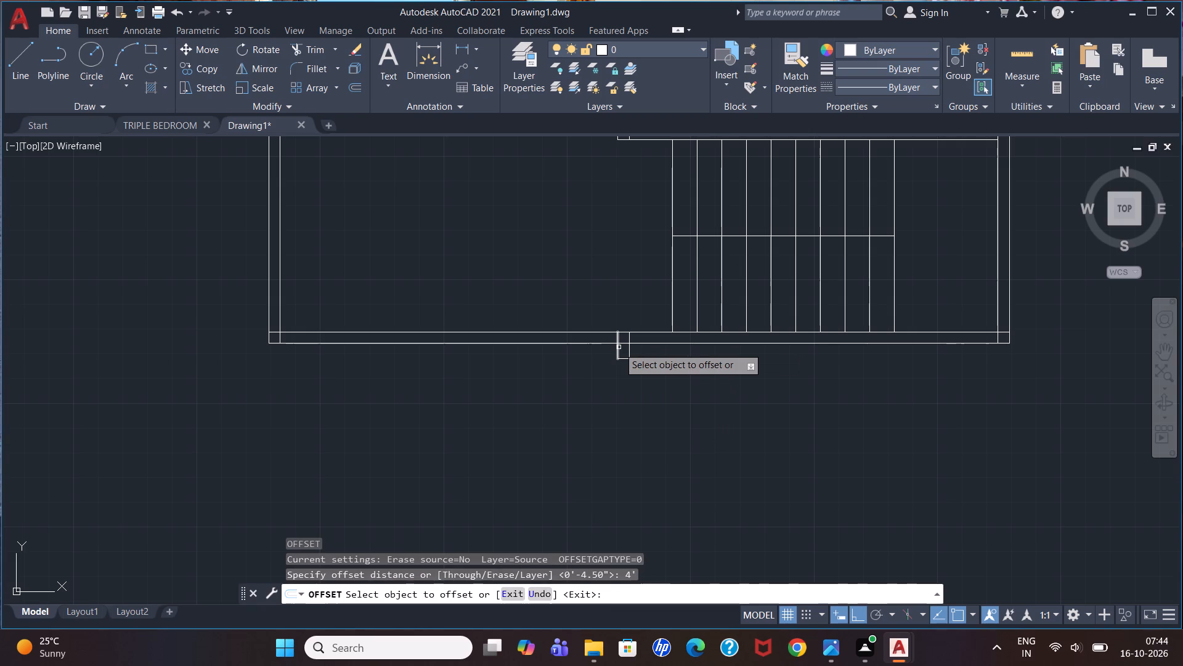
pyautogui.click(619, 347)
pyautogui.click(491, 352)
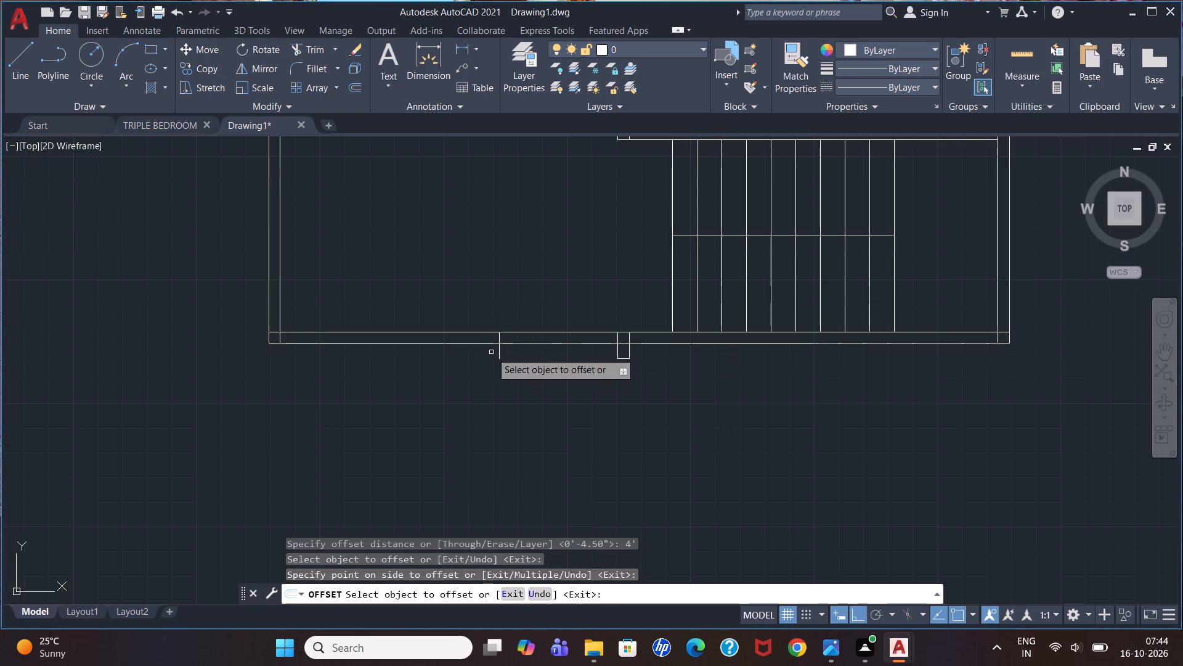
pyautogui.press('Escape')
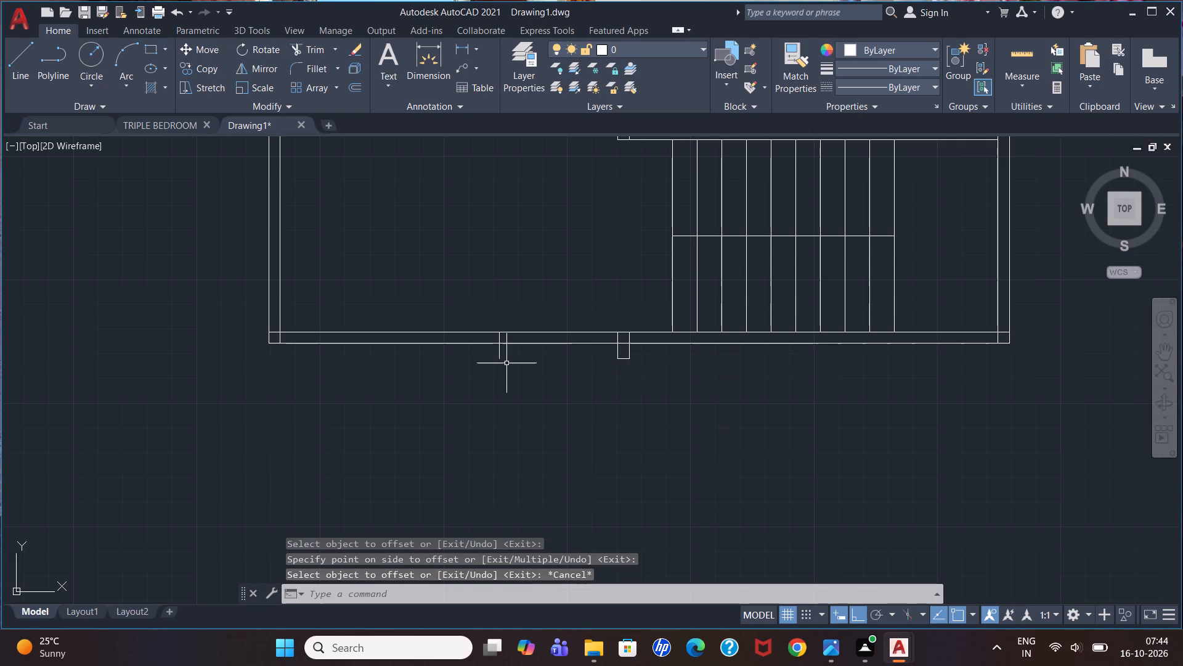
# Offset the vertical line at the entrance opening's left side 4.5" further left to form a second pier.
pyautogui.press('o')
pyautogui.press('Return')
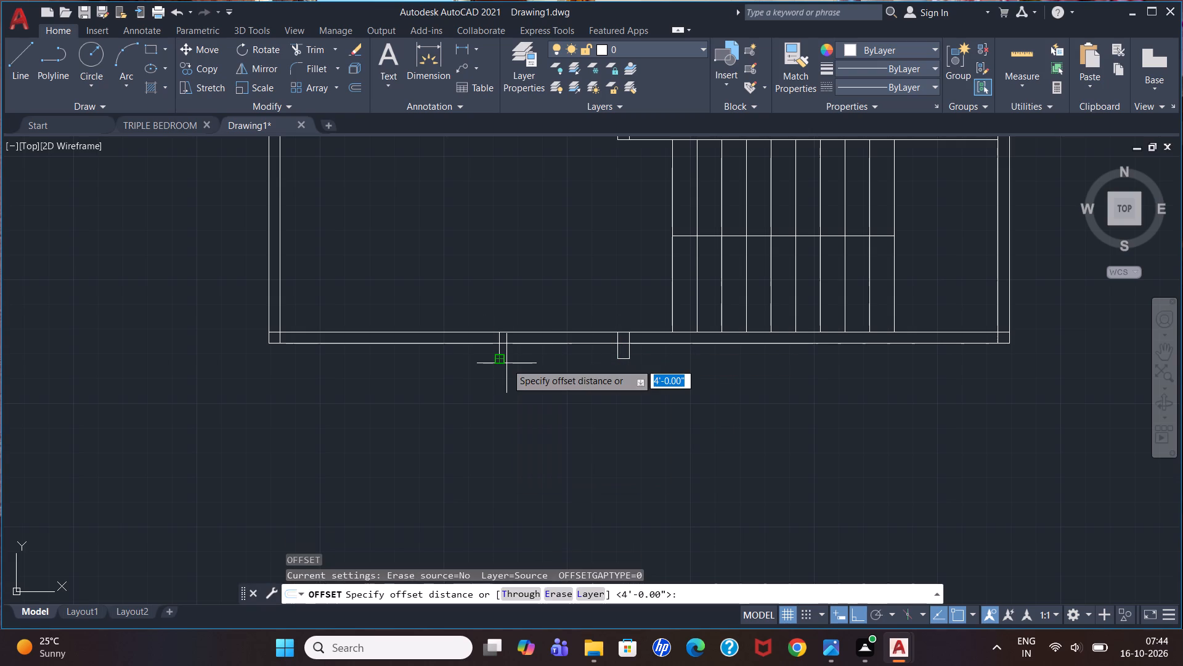
pyautogui.write('4.5')
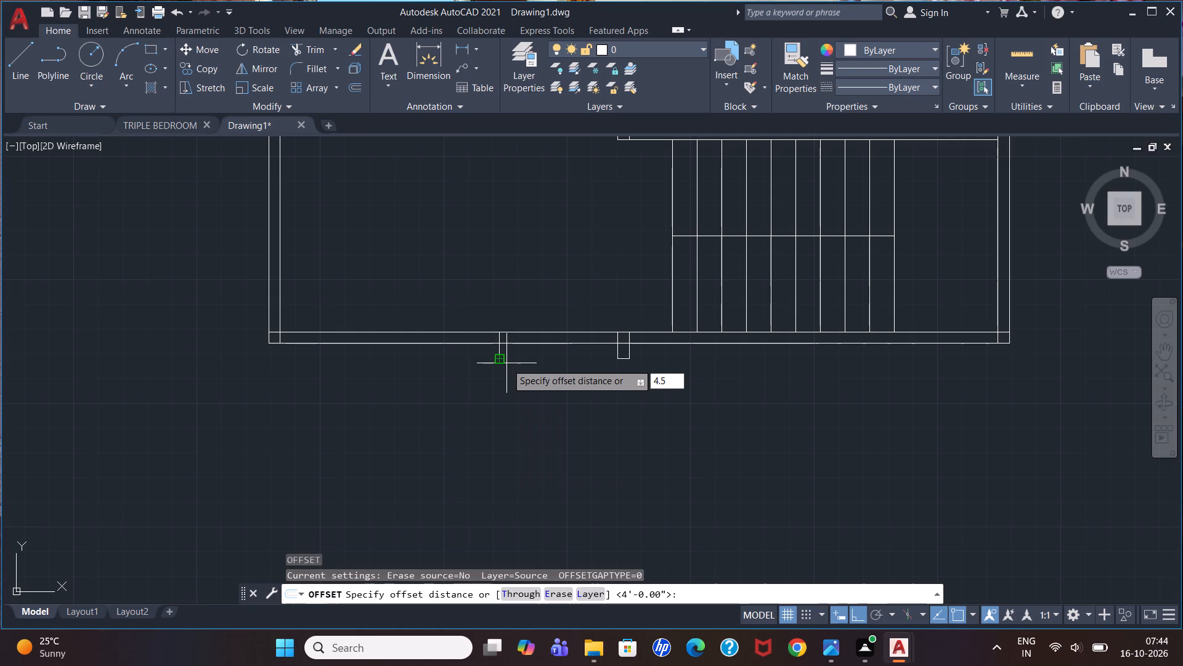
pyautogui.hotkey('shift', '"')
pyautogui.press('Return')
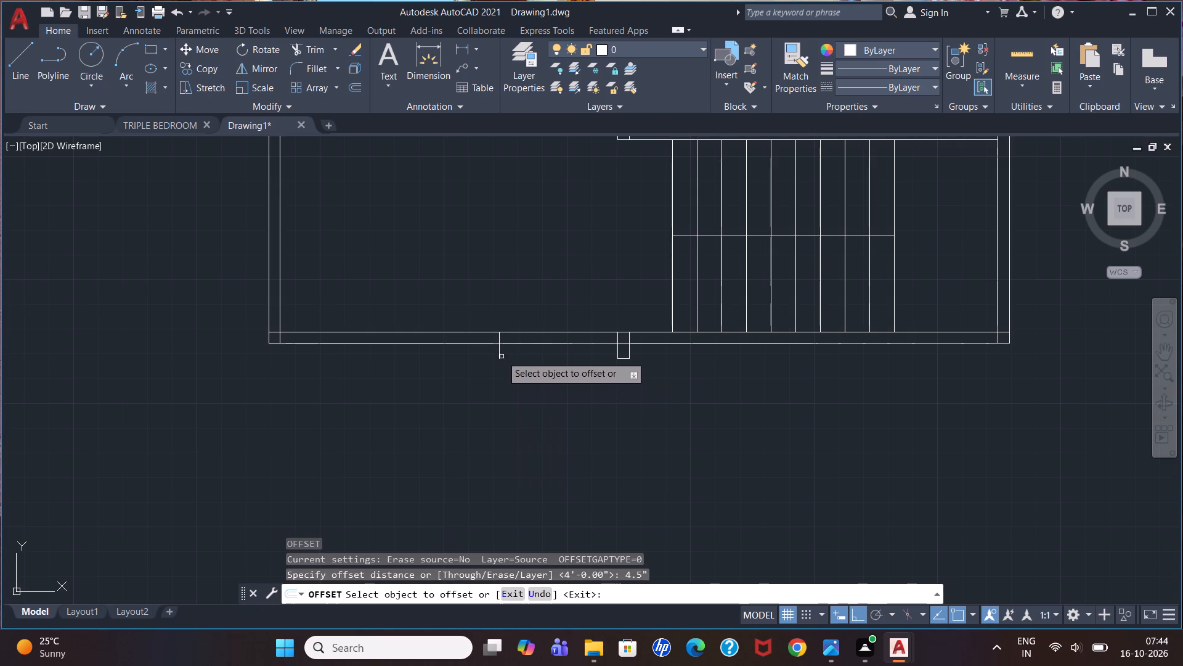
pyautogui.click(498, 349)
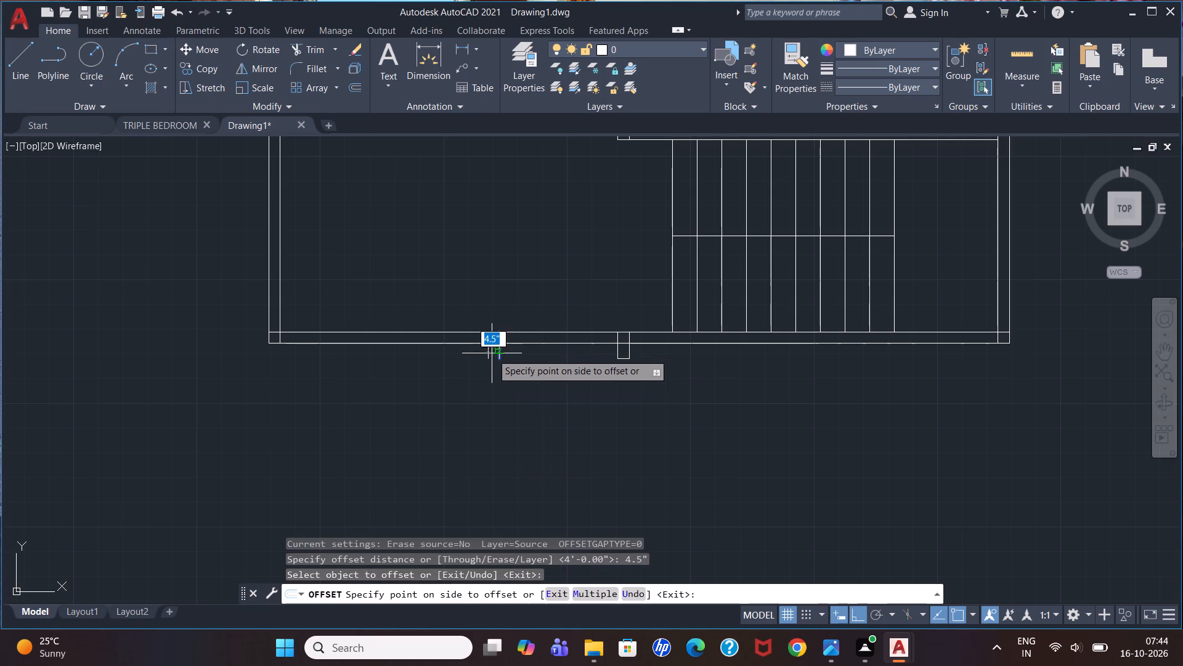
pyautogui.click(490, 354)
pyautogui.press('Escape')
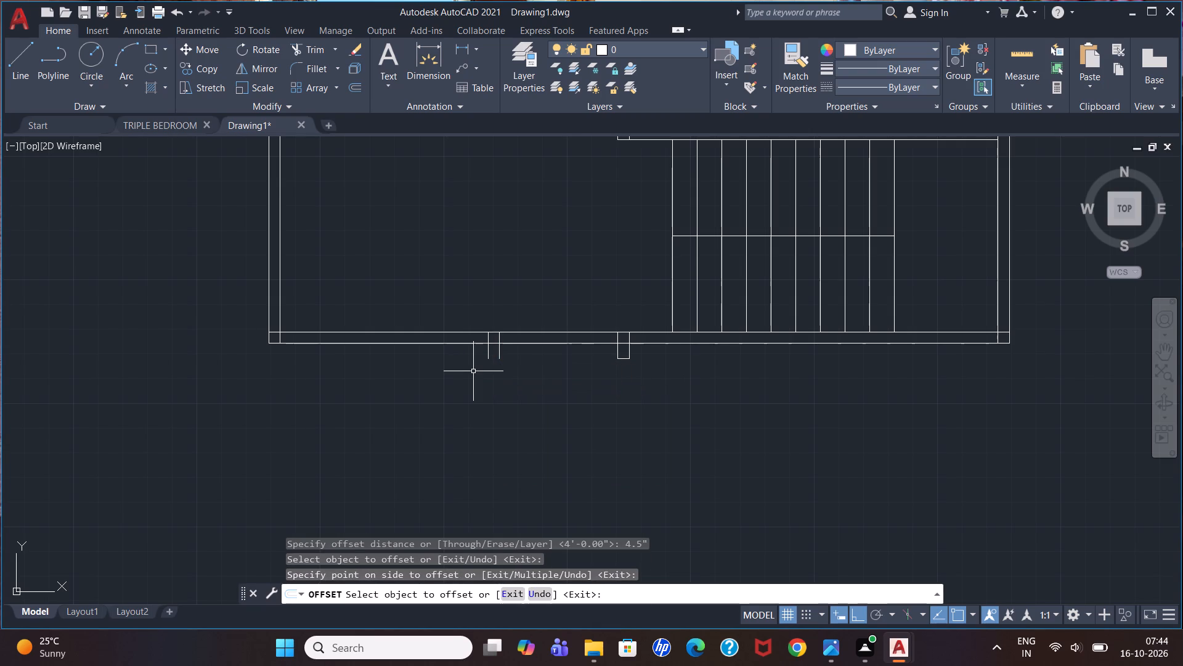
# Close the left pier's bottom end with a horizontal line between its two vertical lines.
pyautogui.press('l')
pyautogui.press('Return')
pyautogui.click(486, 364)
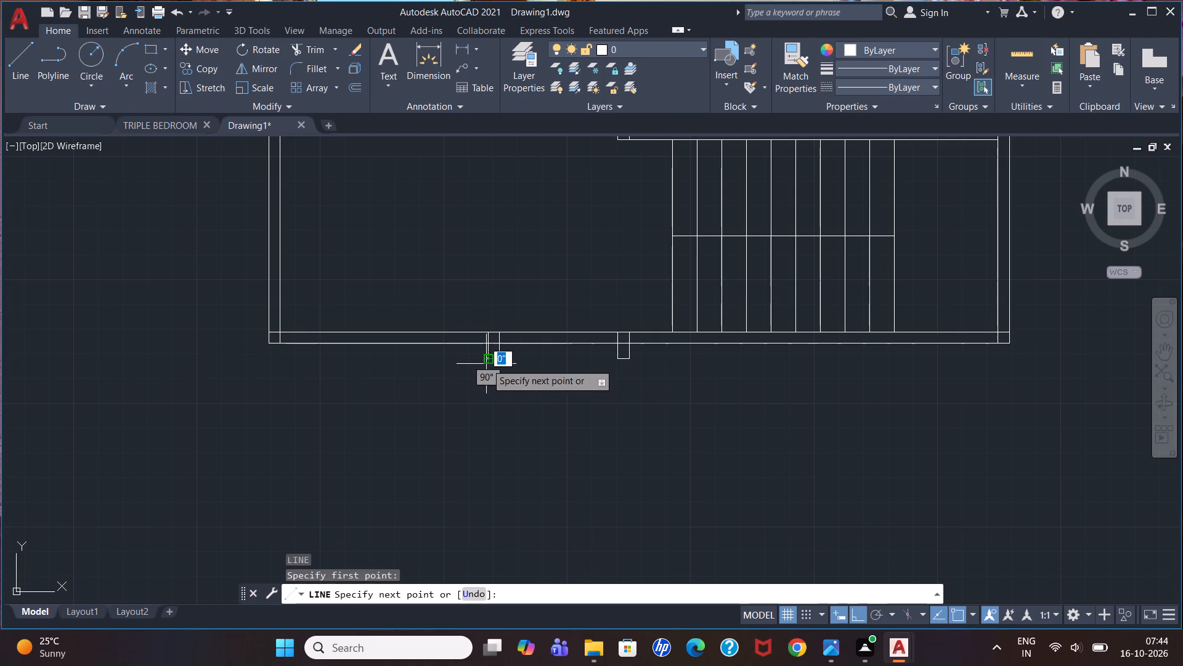
pyautogui.click(498, 361)
pyautogui.press('Escape')
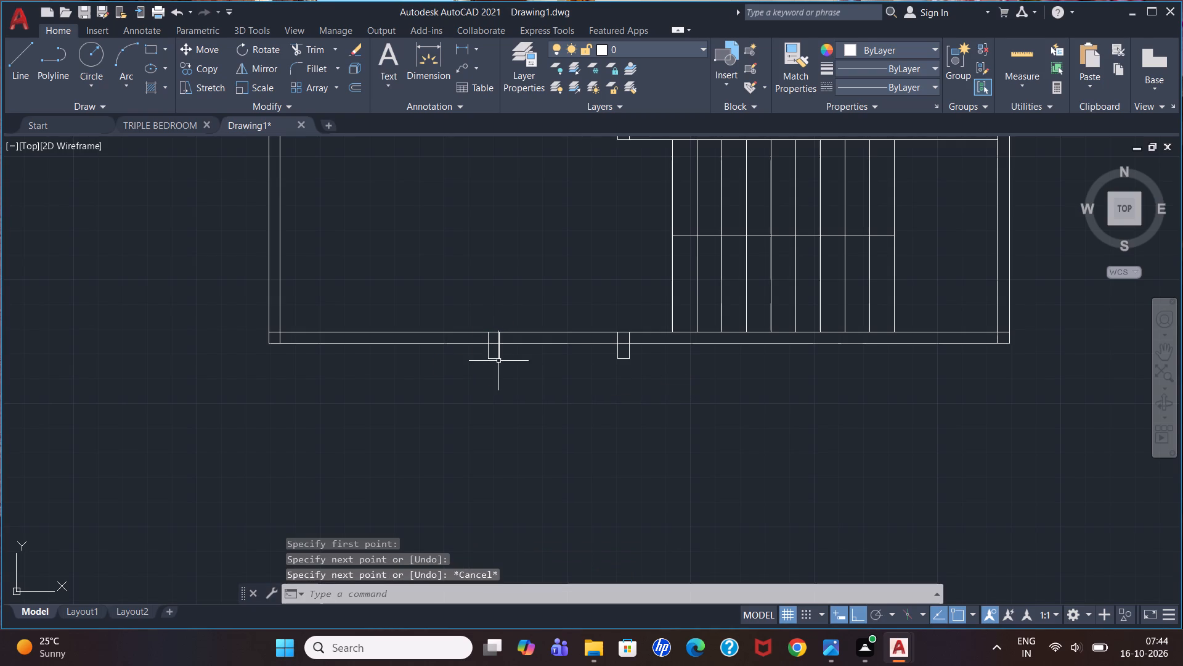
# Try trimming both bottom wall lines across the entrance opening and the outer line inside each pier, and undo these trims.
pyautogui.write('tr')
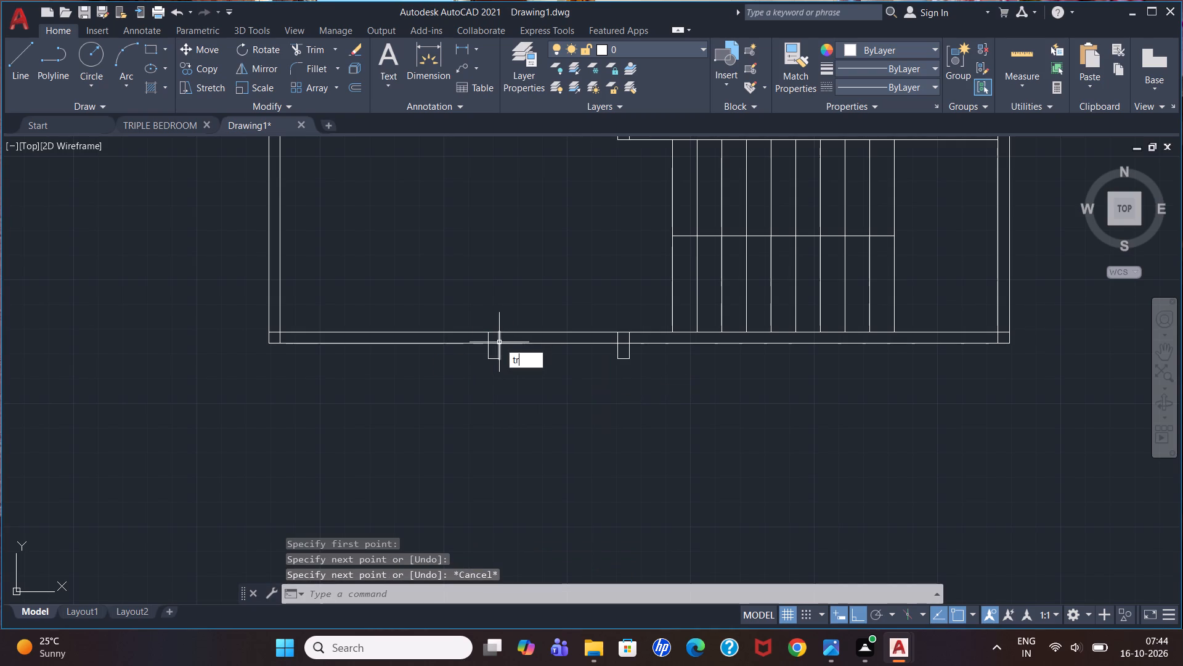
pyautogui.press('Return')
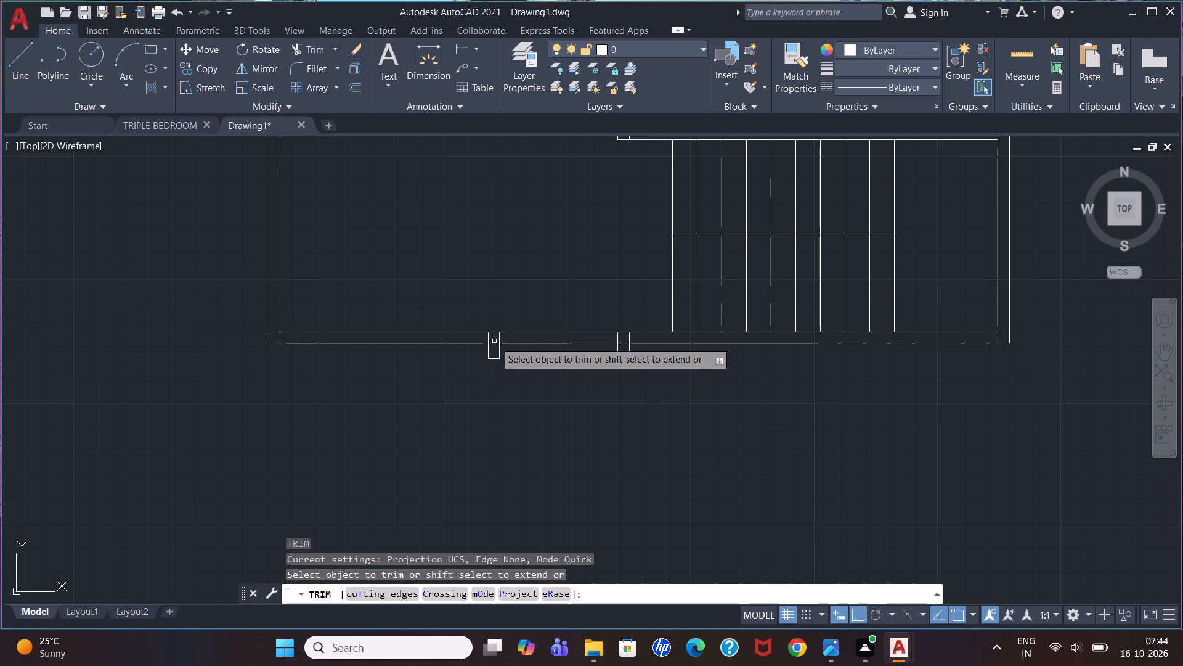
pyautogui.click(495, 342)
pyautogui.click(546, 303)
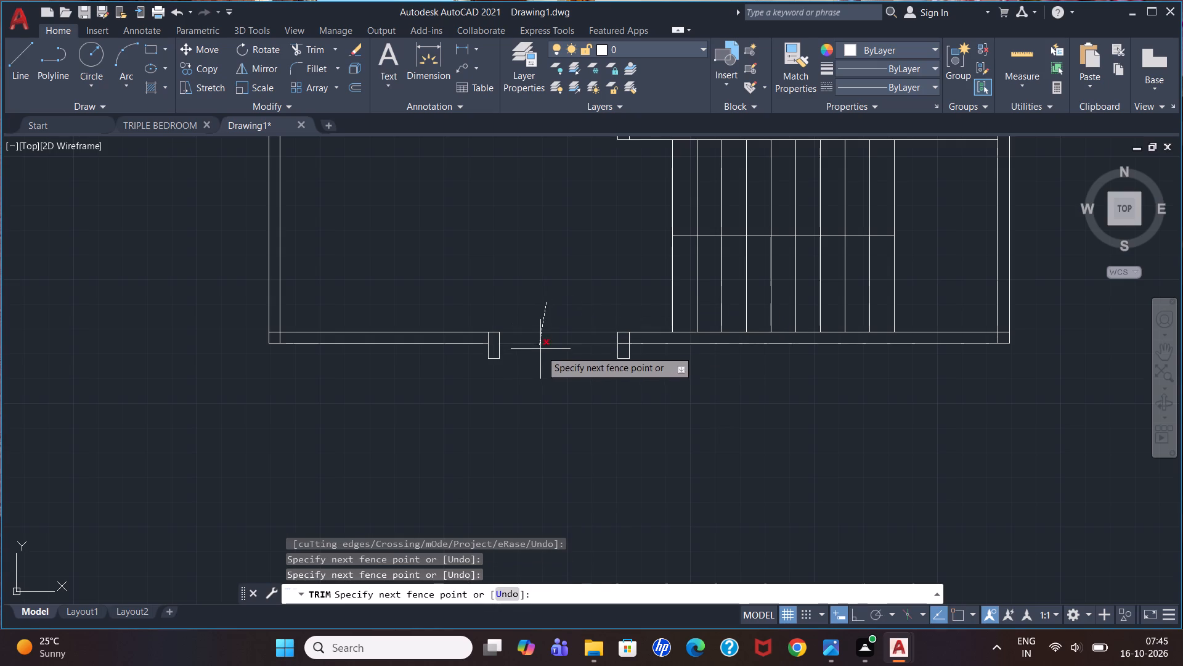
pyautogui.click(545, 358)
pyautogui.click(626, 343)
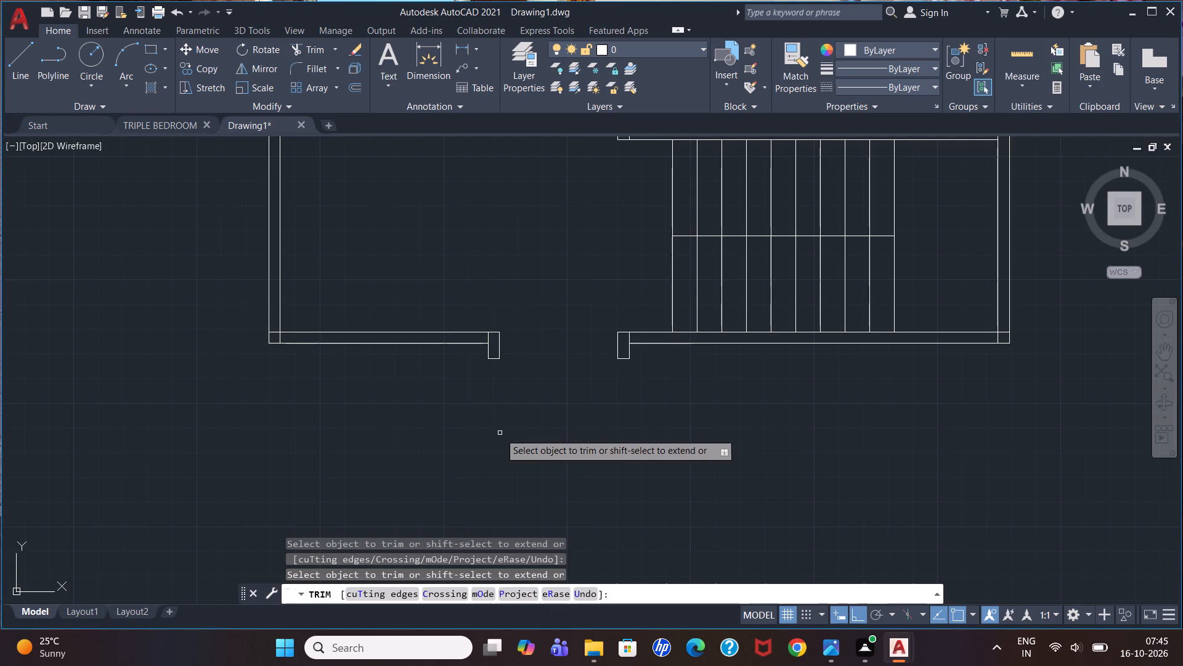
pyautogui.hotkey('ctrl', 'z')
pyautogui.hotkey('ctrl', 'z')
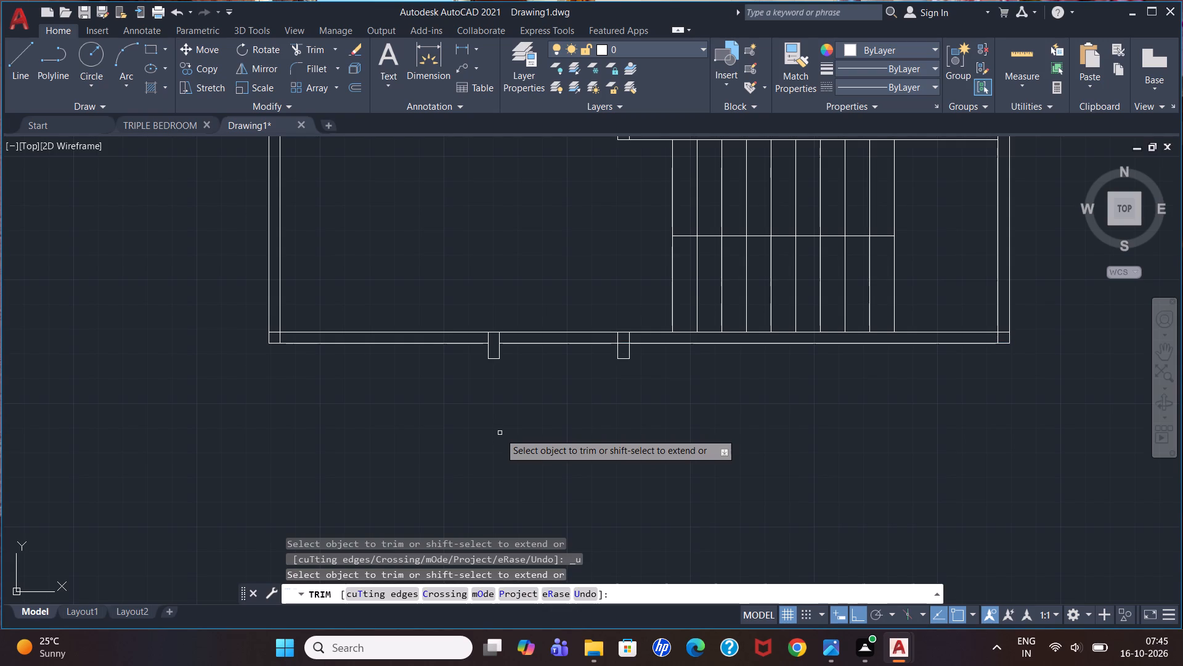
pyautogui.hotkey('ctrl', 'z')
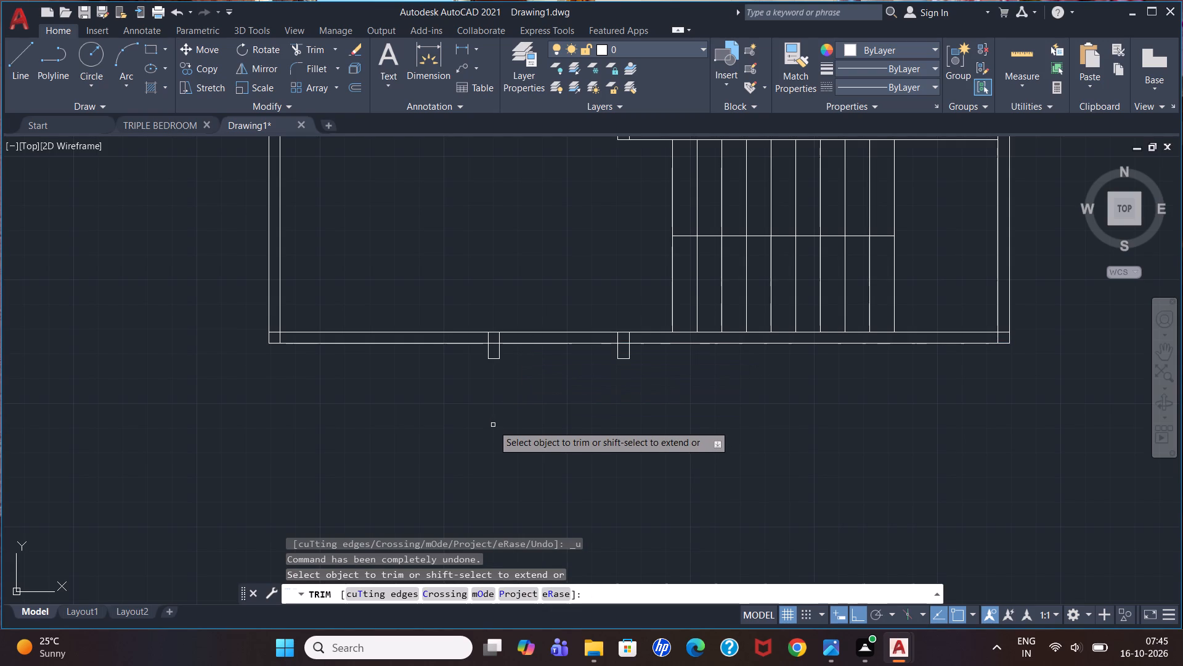
# Trim the bottom wall's inner line across the entrance opening and each pier's line crossing the wall thickness on the side away from the opening.
pyautogui.click(530, 332)
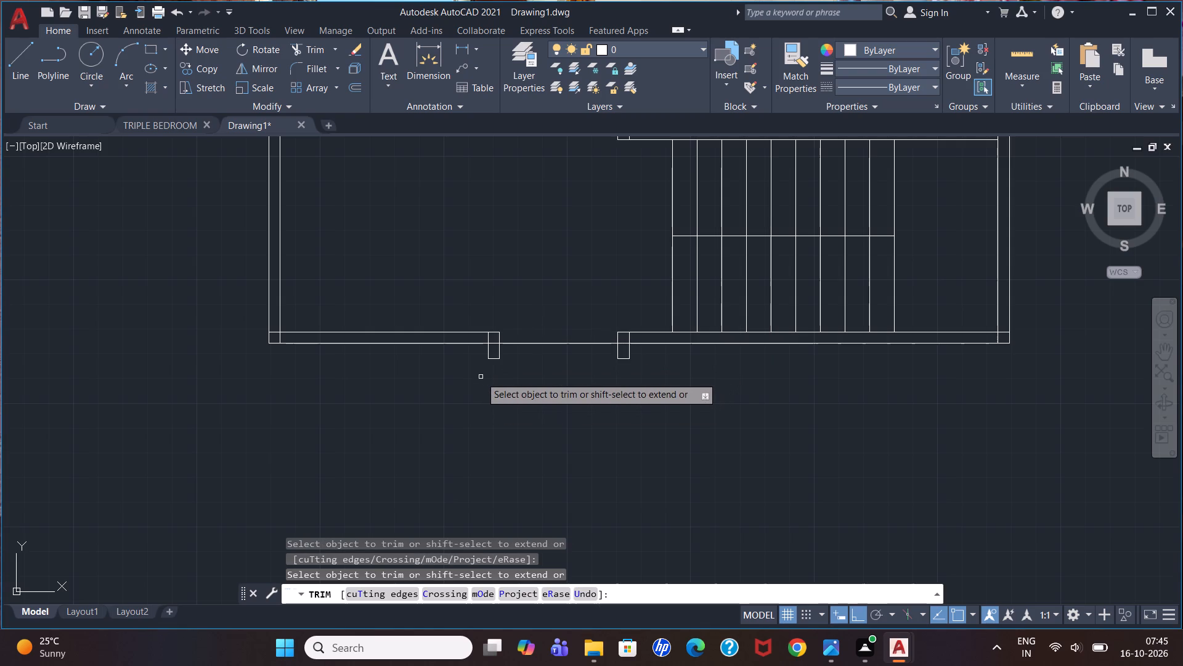
pyautogui.click(490, 340)
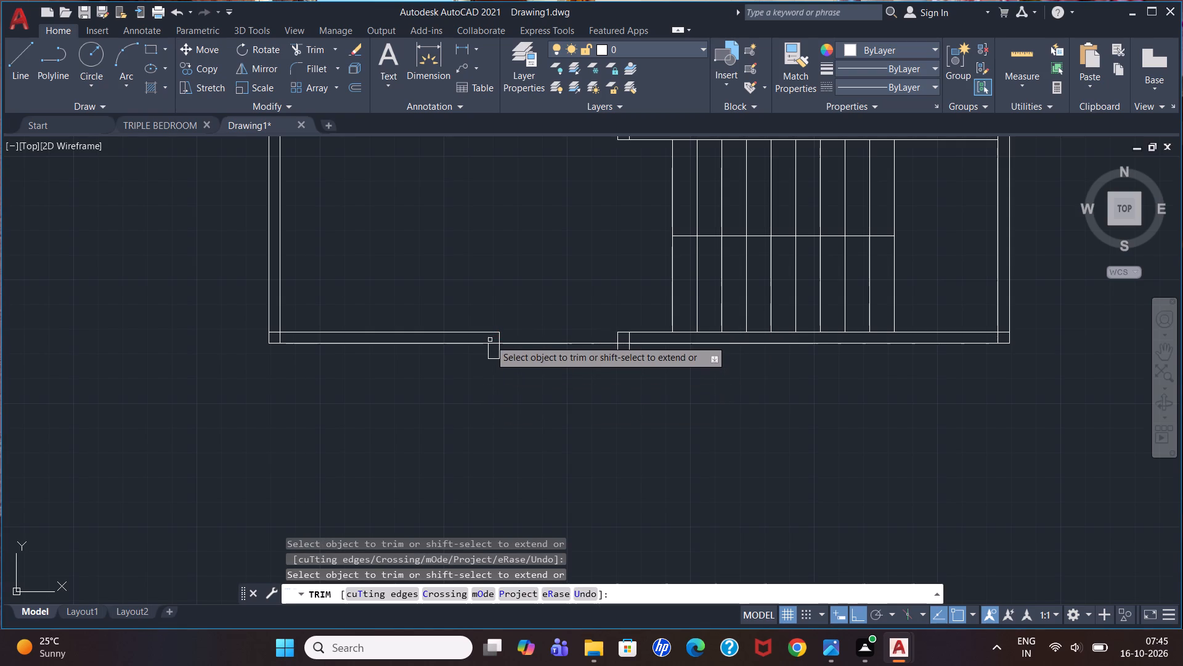
pyautogui.click(630, 335)
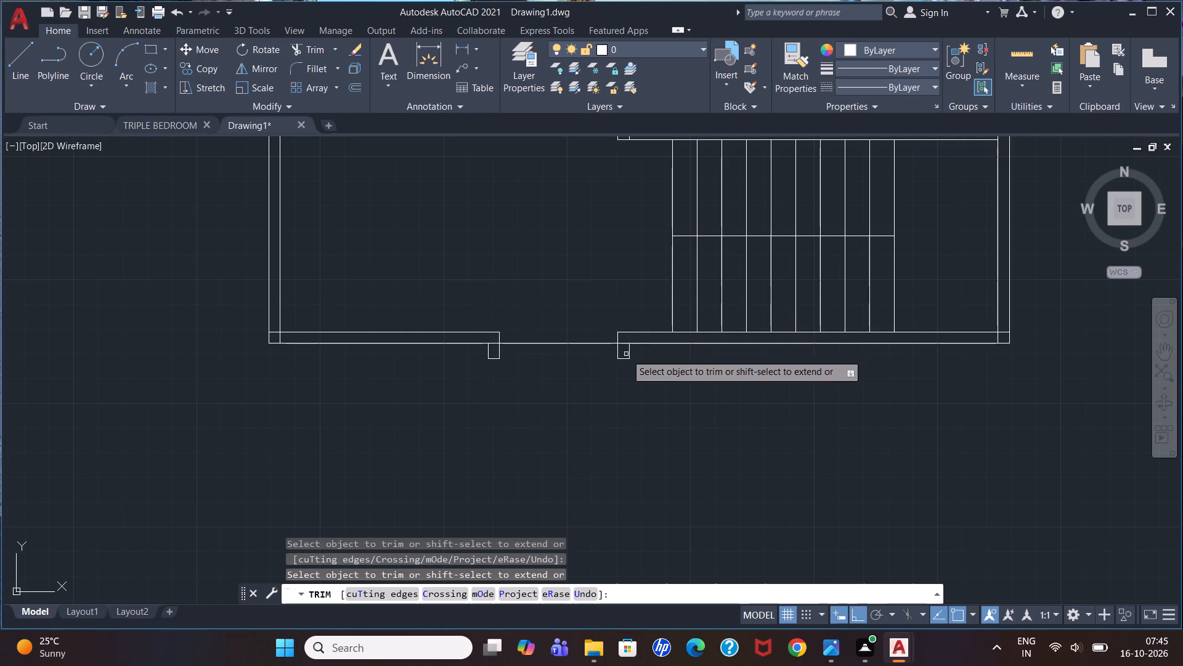
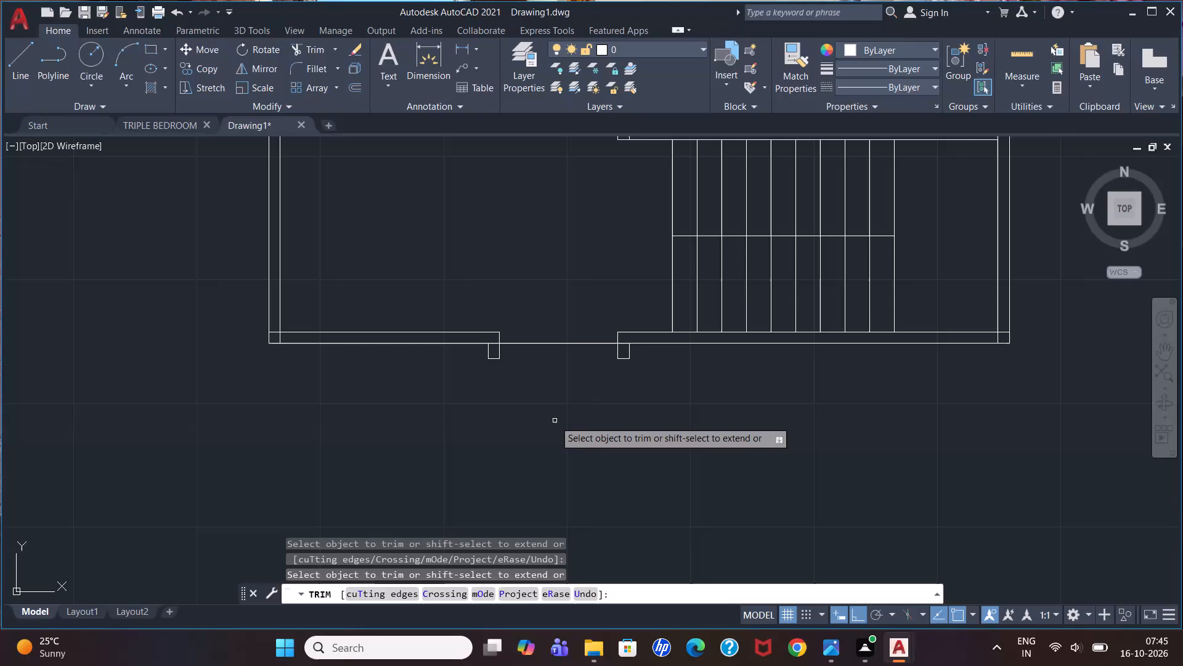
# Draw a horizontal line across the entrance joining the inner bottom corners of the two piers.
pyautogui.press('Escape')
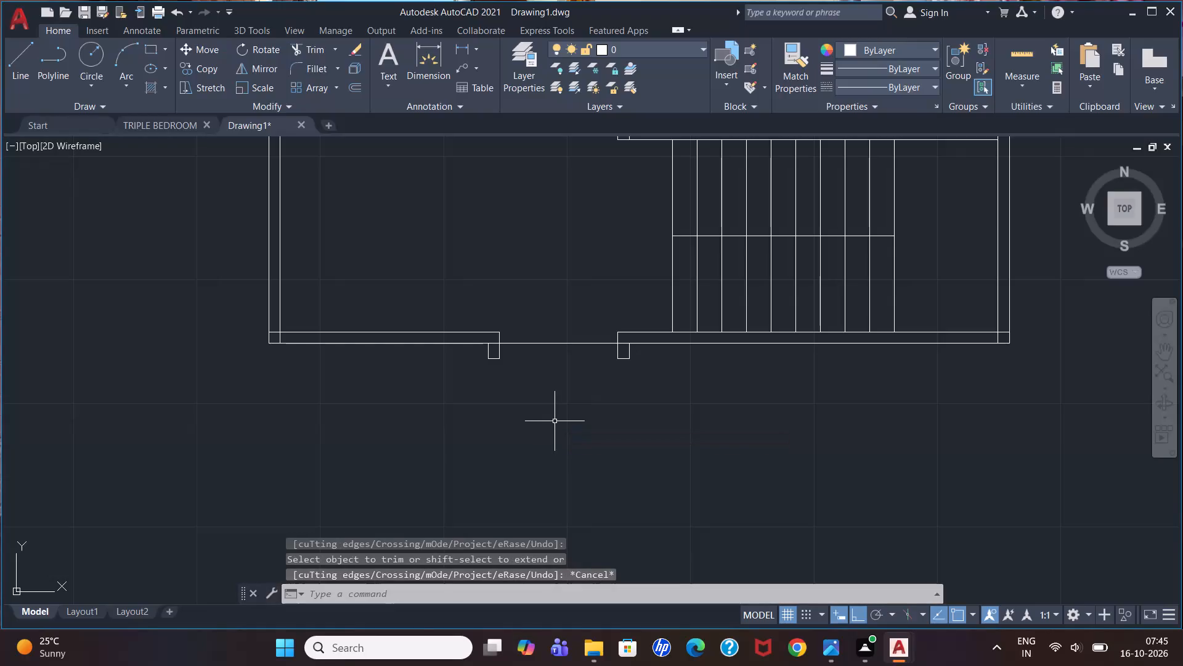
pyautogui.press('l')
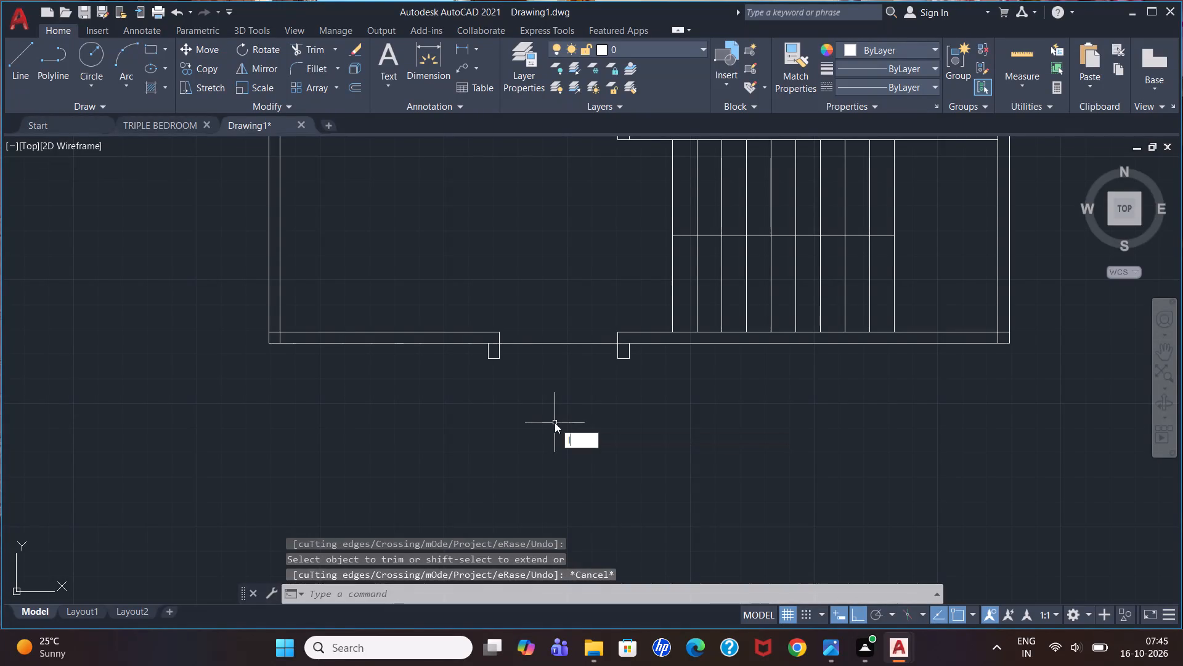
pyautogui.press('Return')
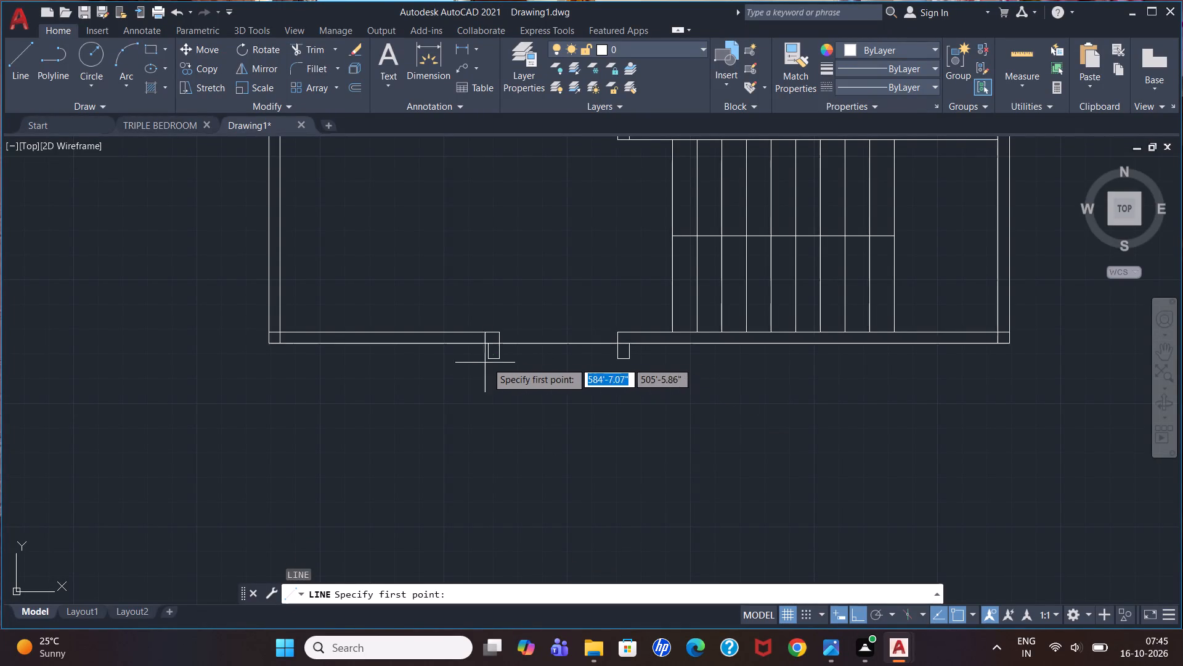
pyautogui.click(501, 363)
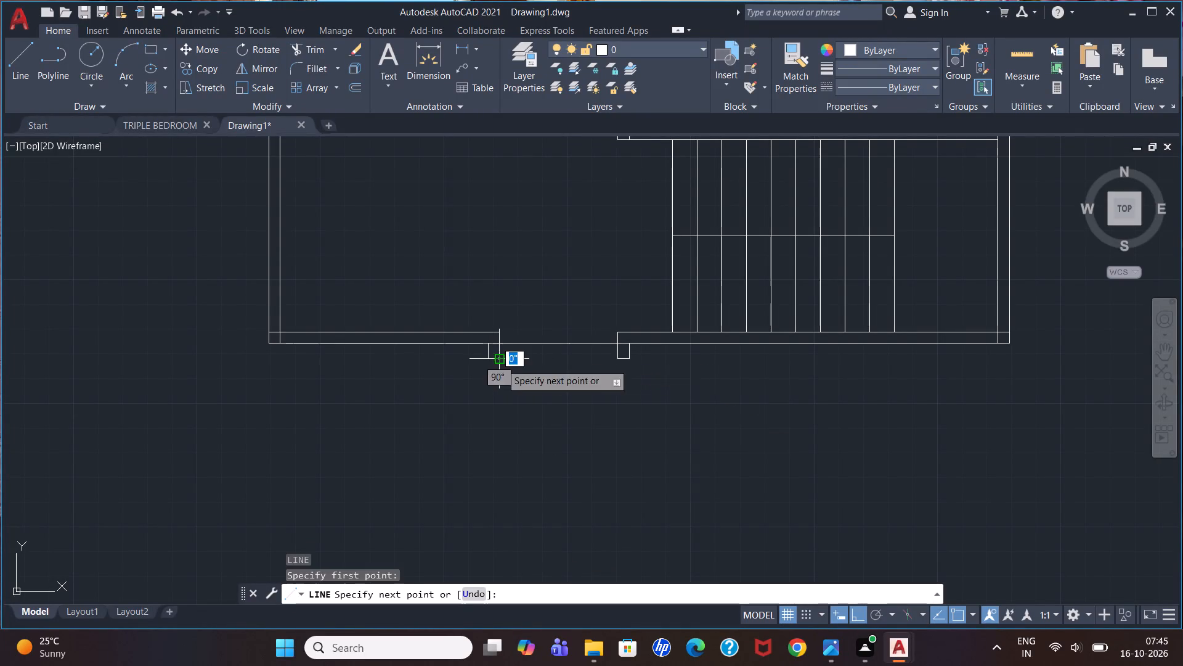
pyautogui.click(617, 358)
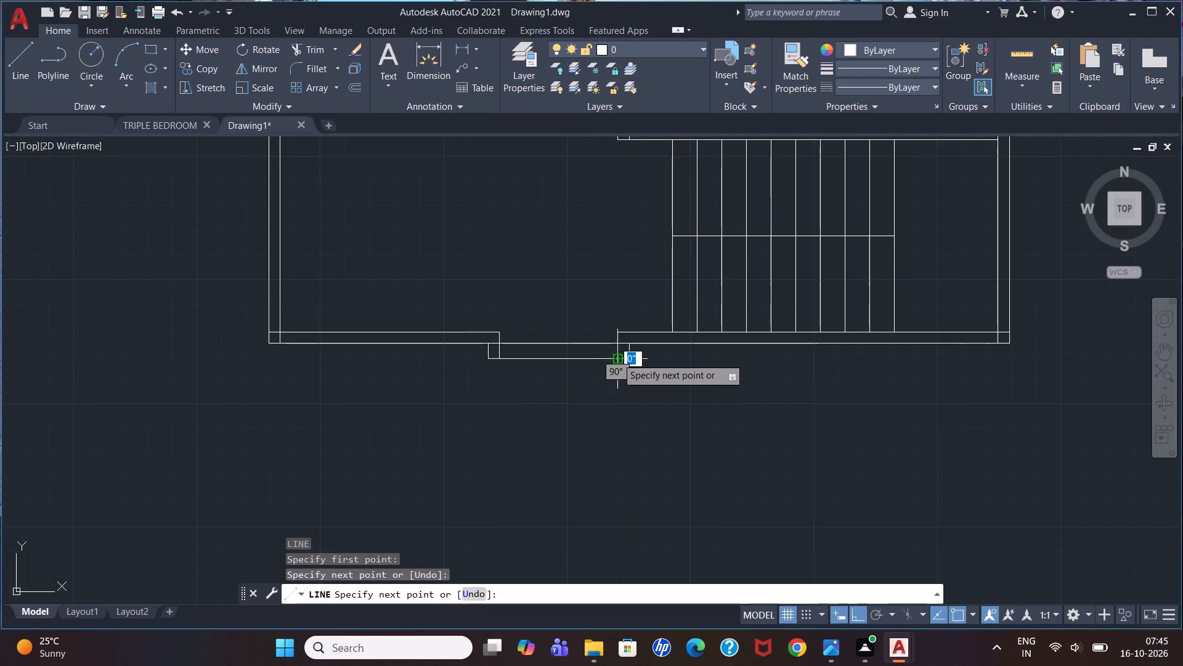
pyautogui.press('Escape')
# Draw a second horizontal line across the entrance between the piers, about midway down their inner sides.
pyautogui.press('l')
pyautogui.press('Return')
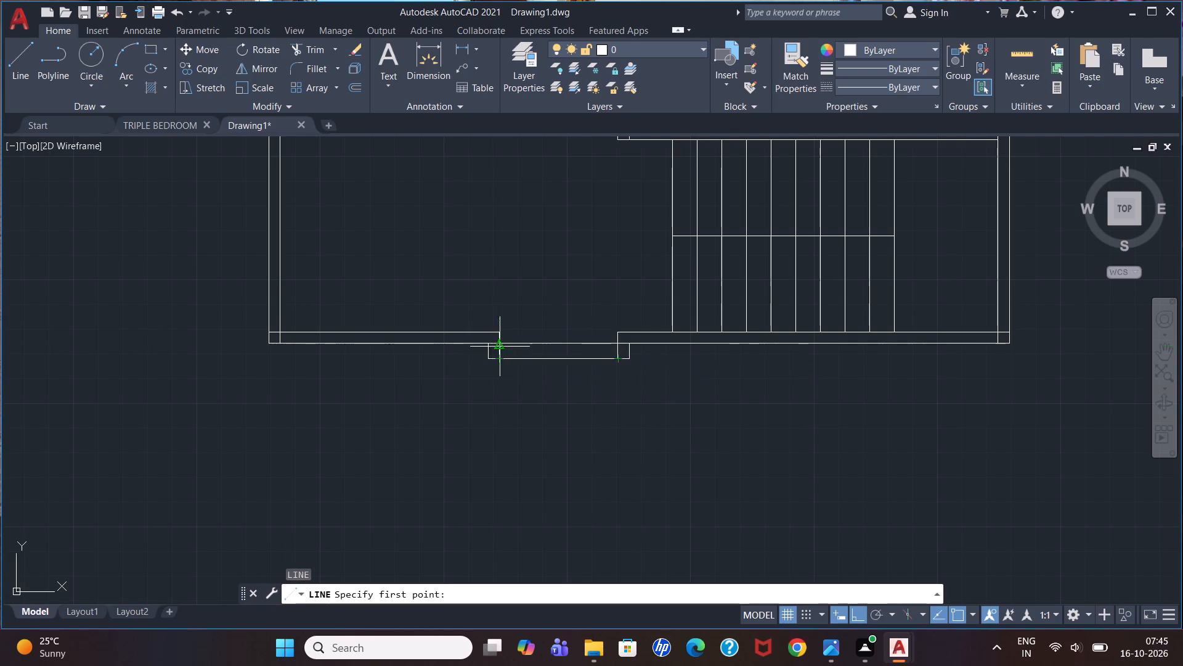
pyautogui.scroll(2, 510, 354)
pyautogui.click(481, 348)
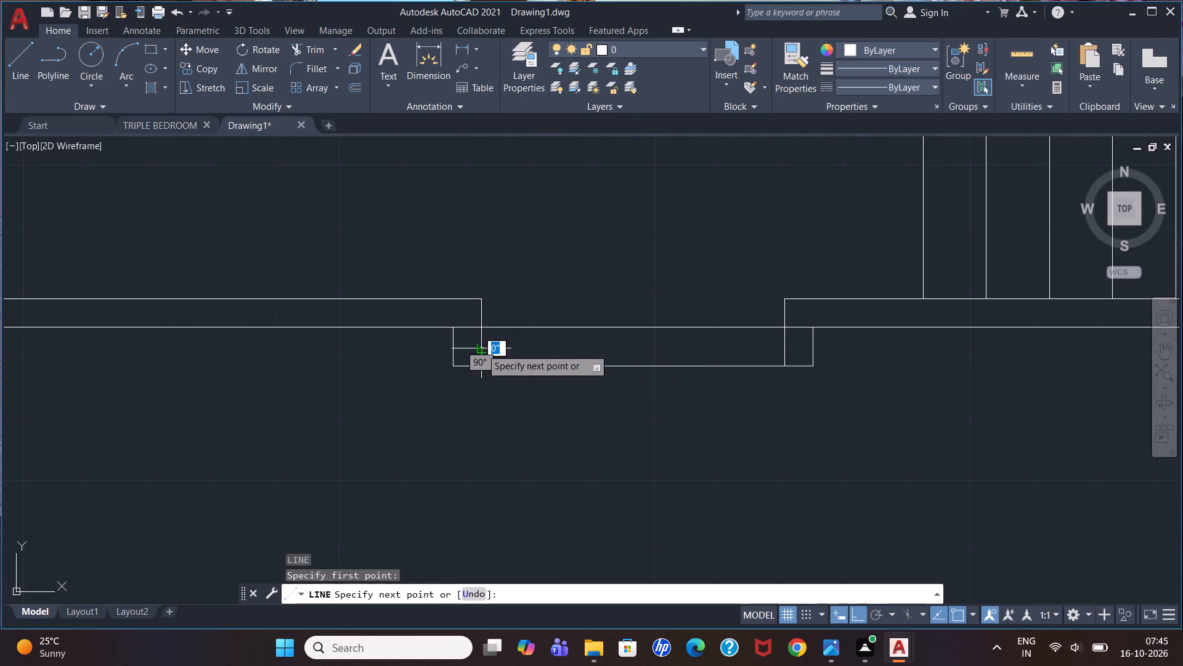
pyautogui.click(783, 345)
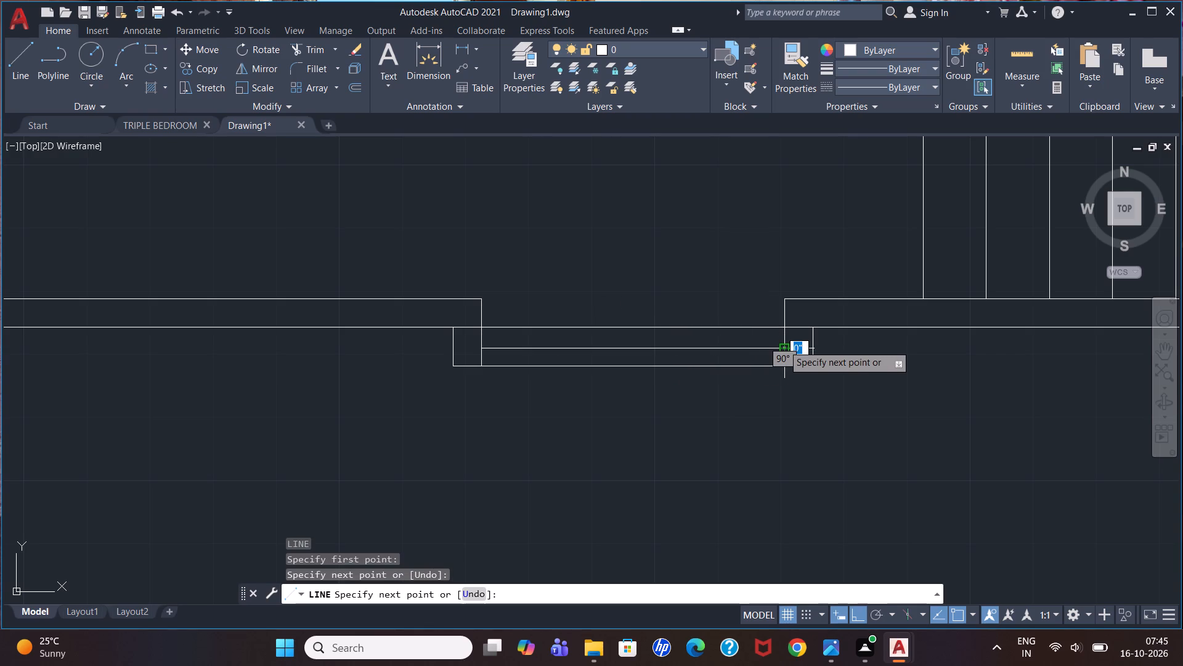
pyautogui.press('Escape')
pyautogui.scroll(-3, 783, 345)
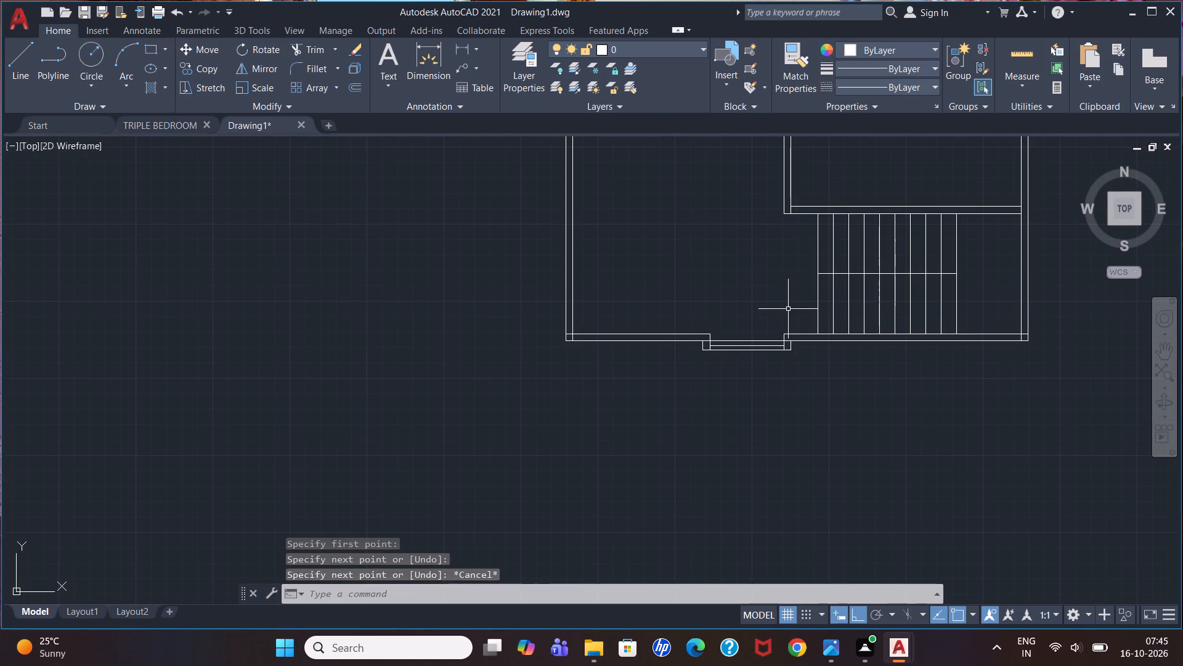
# Erase the short horizontal lines closing the bottom ends of both entrance piers.
pyautogui.scroll(1, 788, 310)
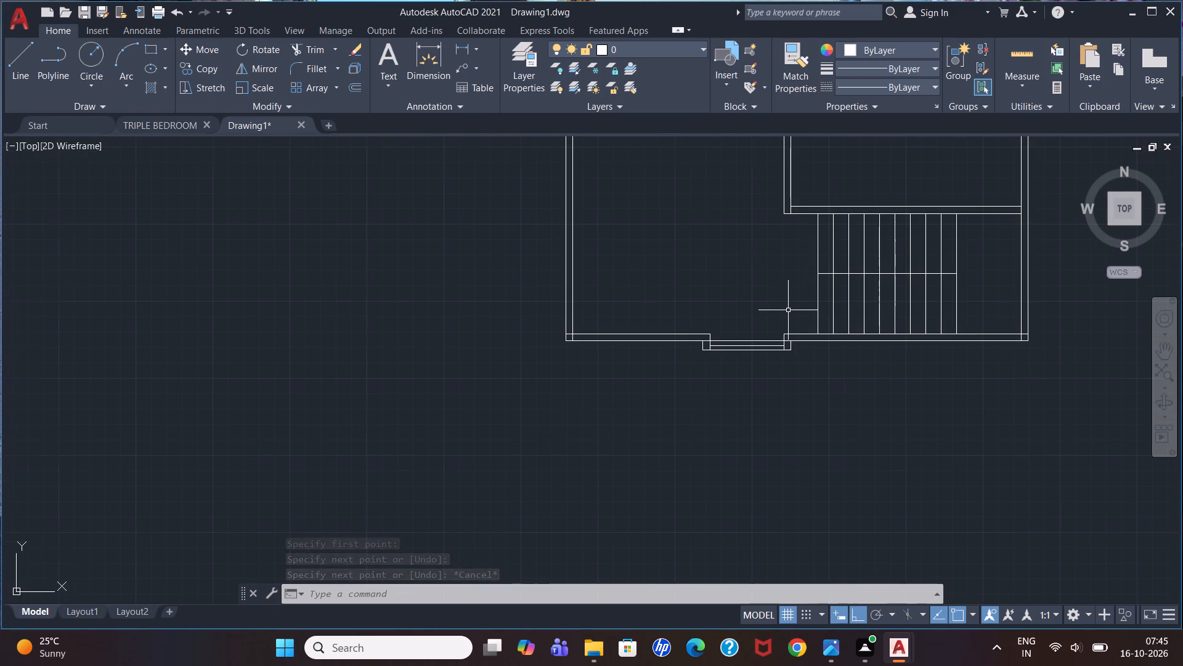
pyautogui.scroll(1, 788, 310)
pyautogui.scroll(1, 765, 356)
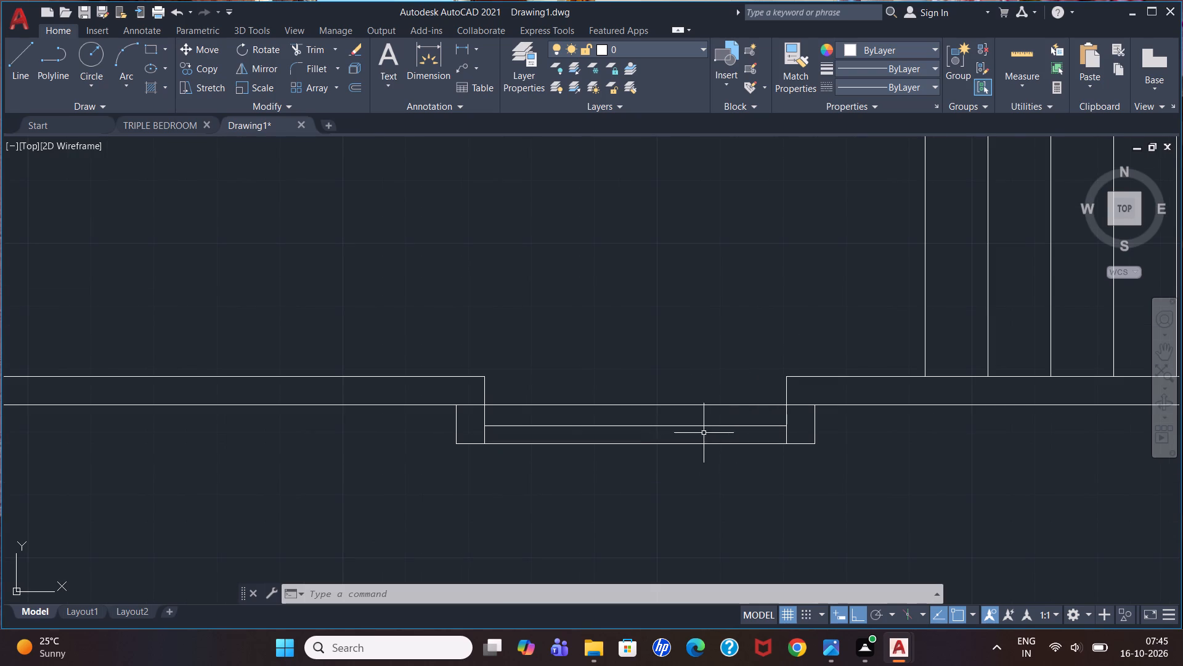
pyautogui.click(465, 443)
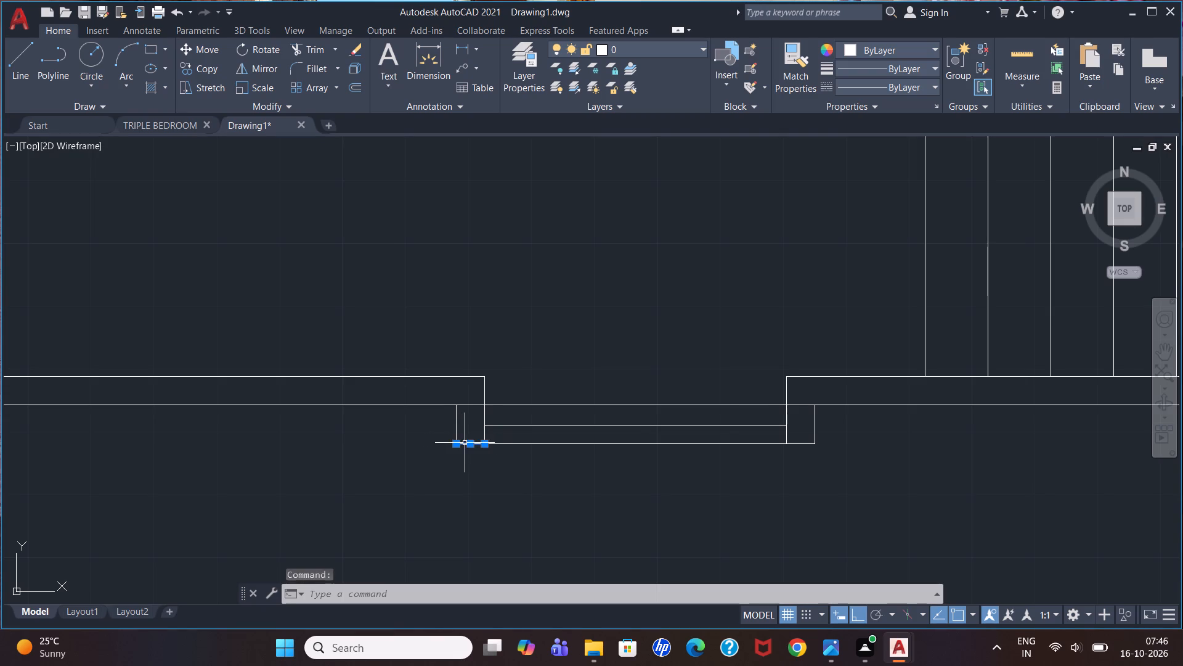
pyautogui.click(793, 444)
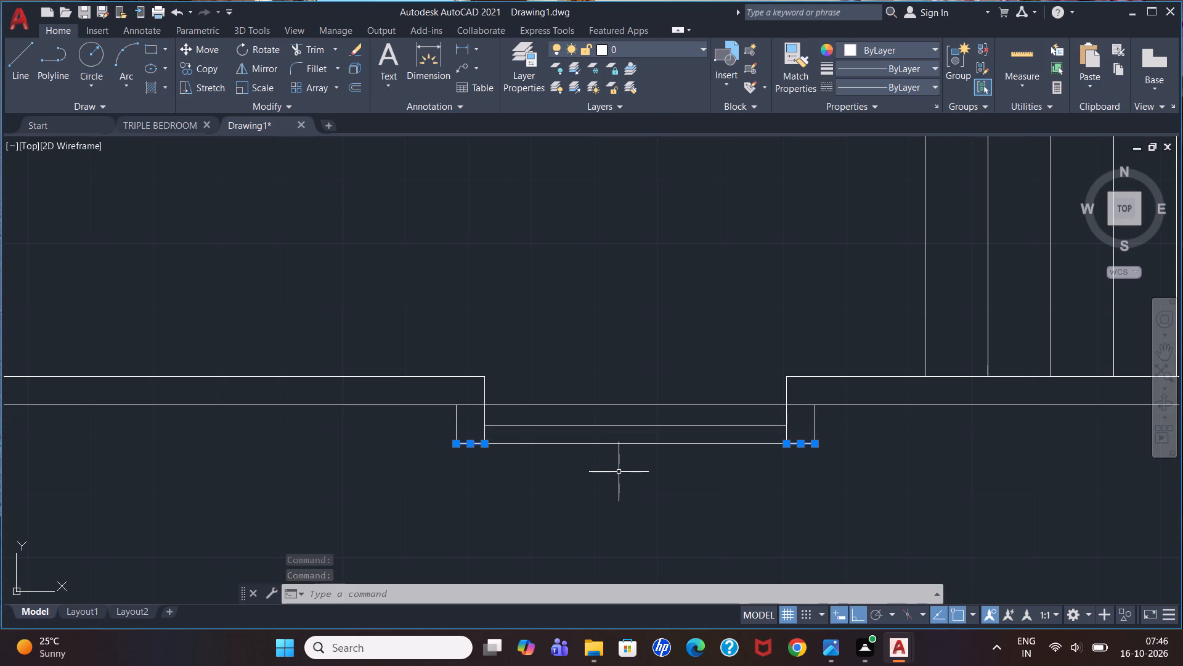
pyautogui.press('Delete')
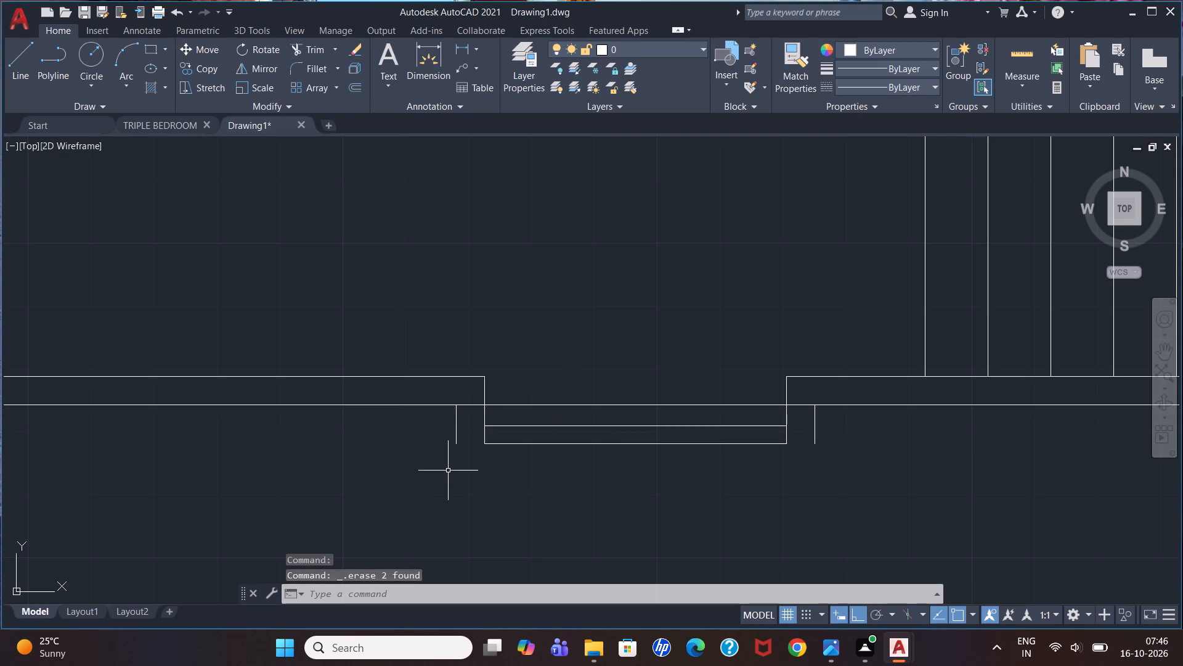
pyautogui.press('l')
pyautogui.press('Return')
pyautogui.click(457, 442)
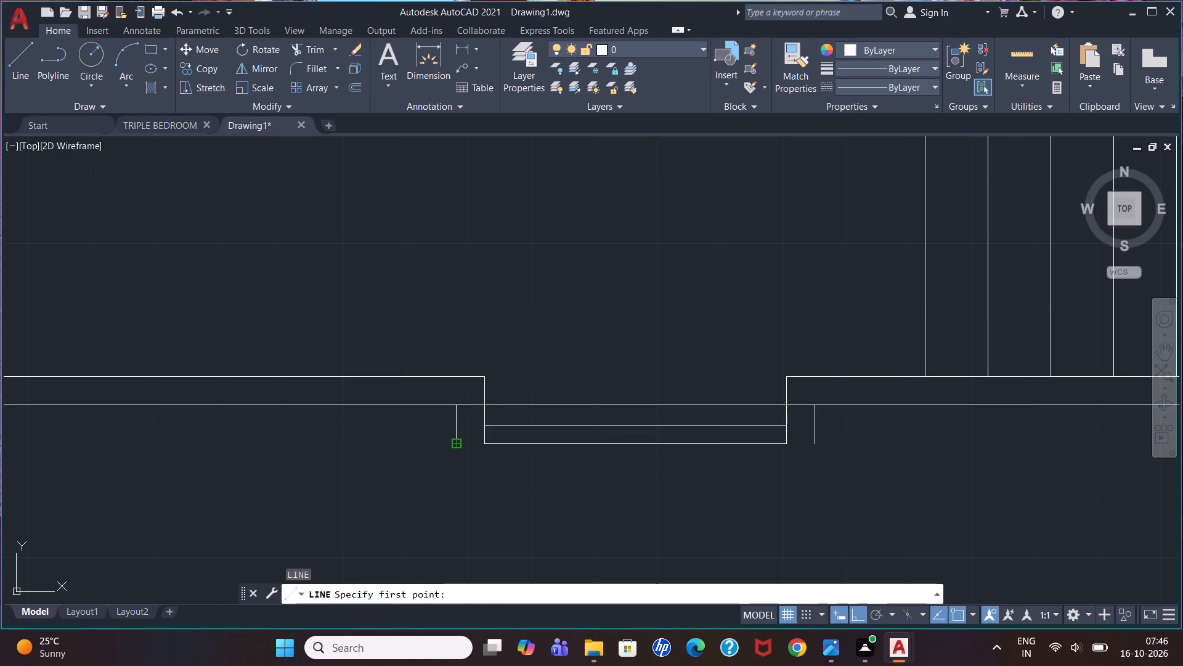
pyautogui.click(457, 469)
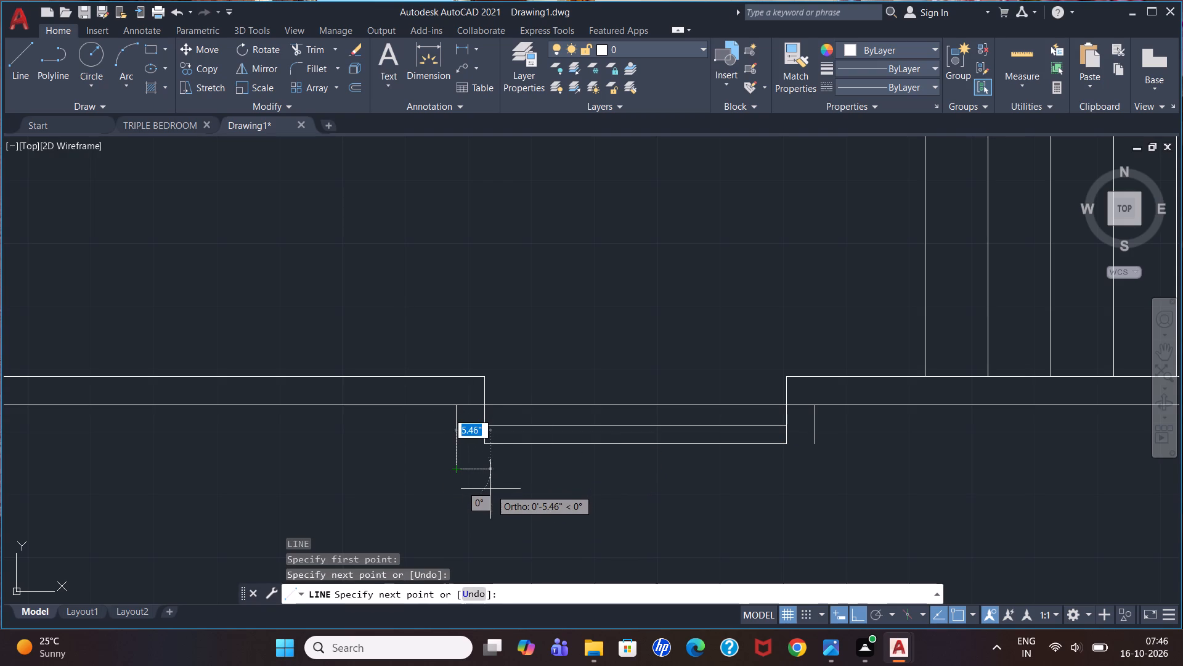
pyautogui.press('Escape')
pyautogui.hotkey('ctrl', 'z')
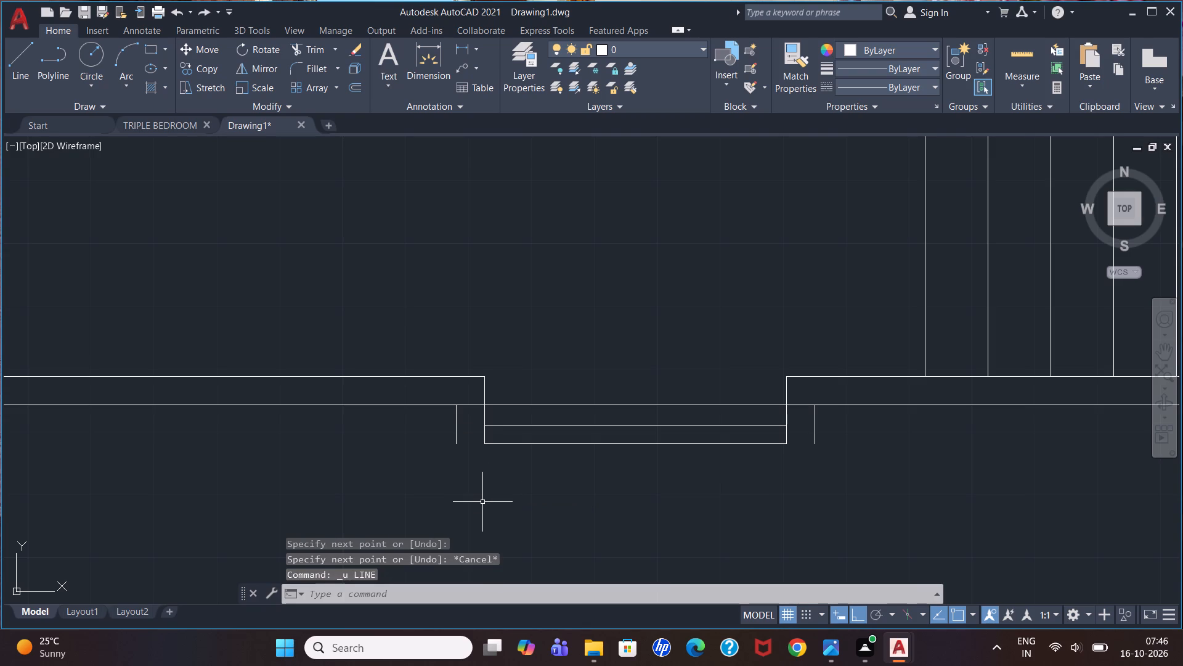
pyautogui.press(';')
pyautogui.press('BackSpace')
# Lengthen the left entrance pier about 9.4" downward with two vertical lines and a 4.5" horizontal line closing its bottom.
pyautogui.press('l')
pyautogui.press('Return')
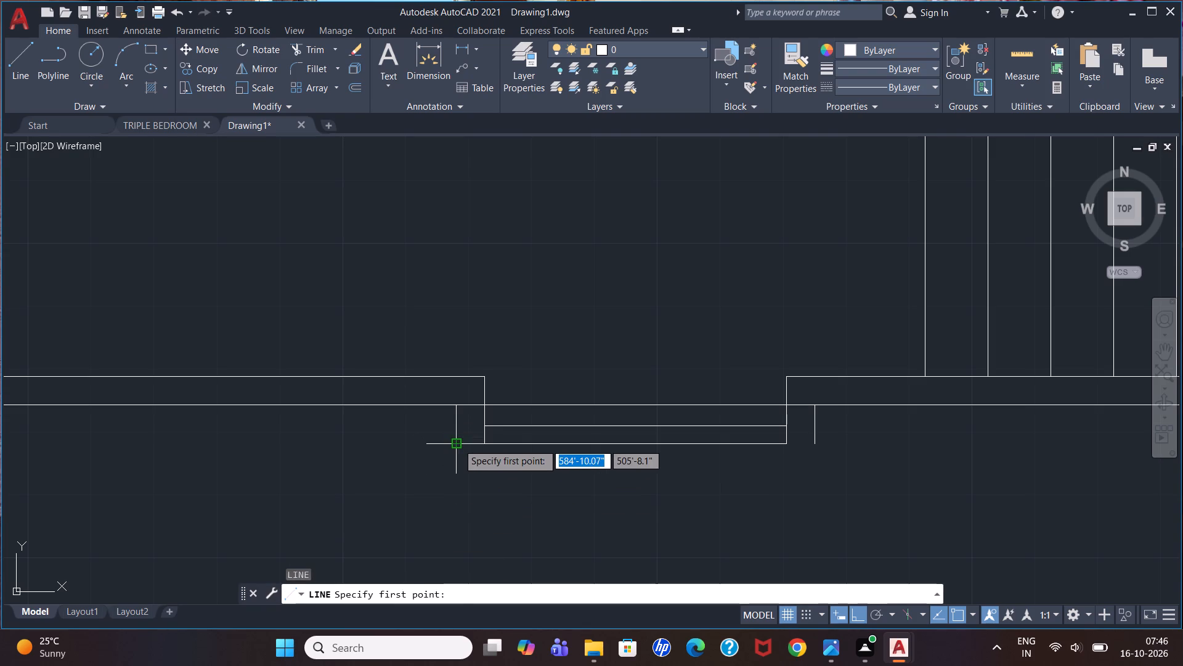
pyautogui.click(458, 443)
pyautogui.click(456, 504)
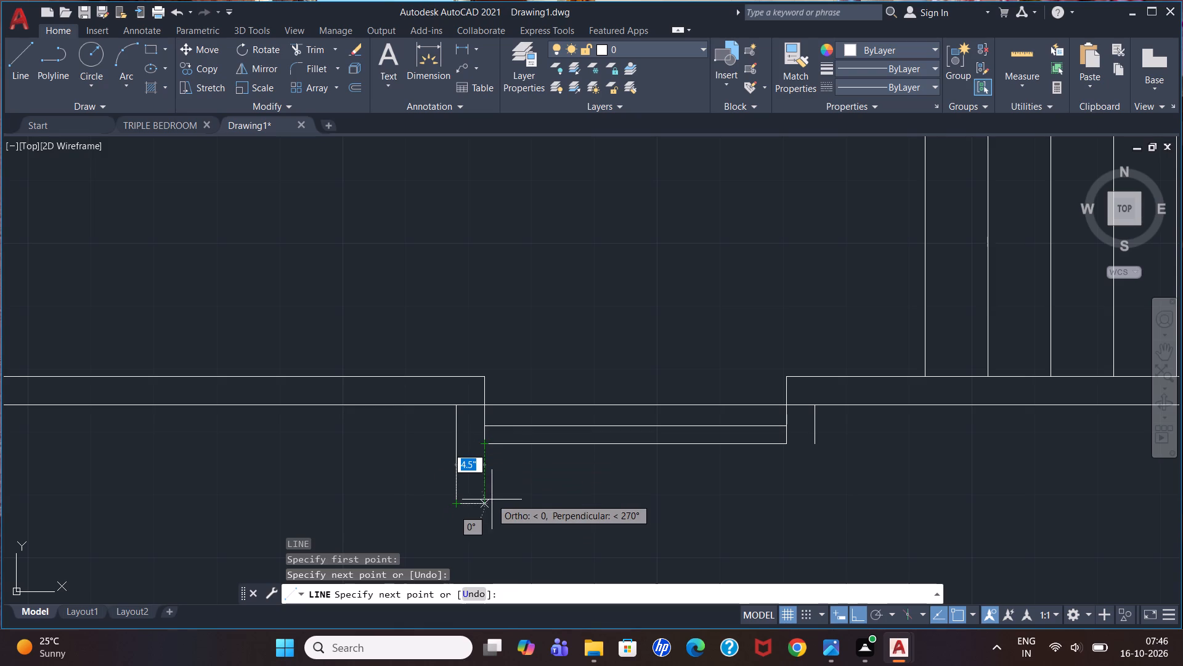
pyautogui.click(484, 506)
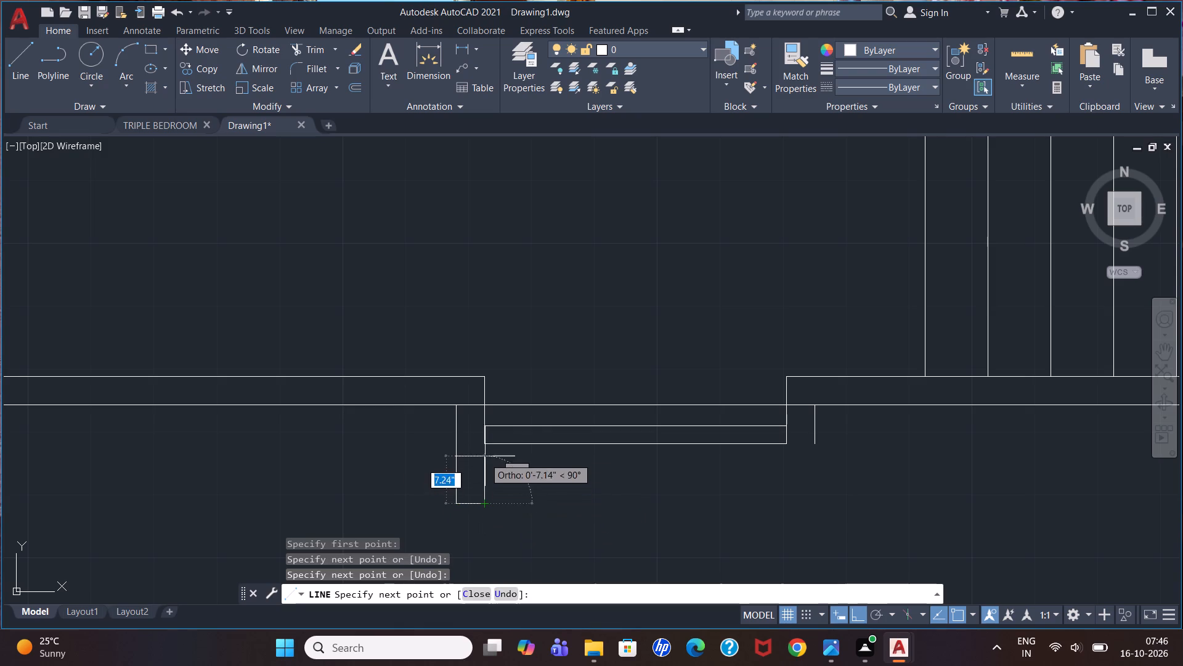
pyautogui.click(487, 446)
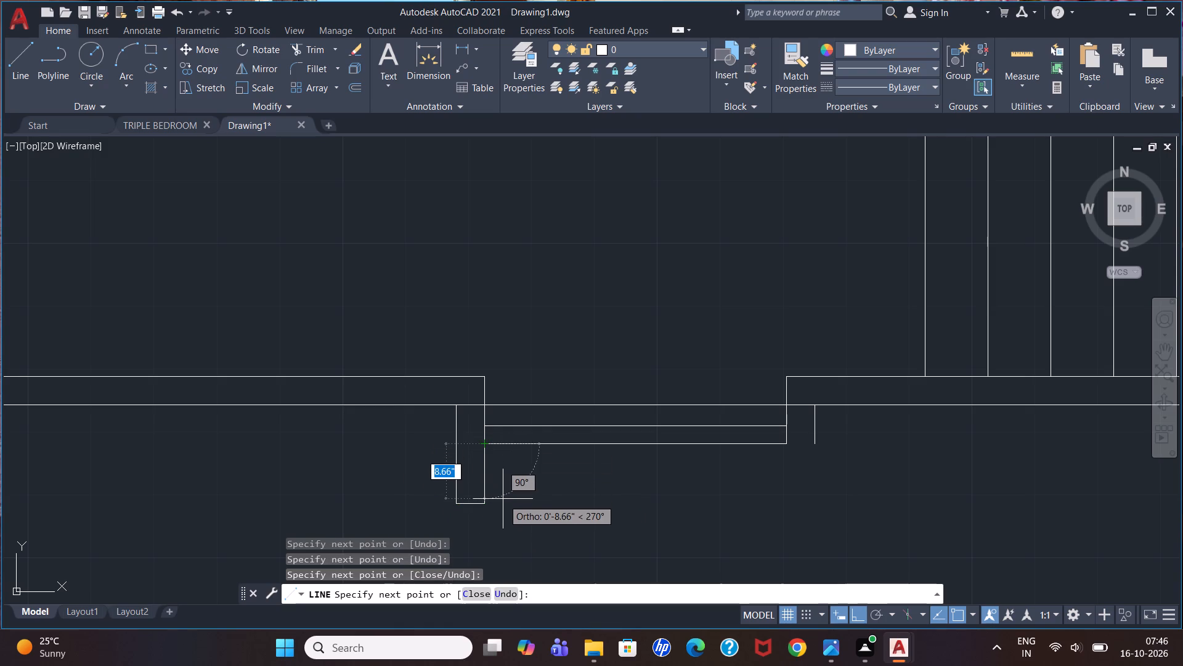
pyautogui.press('Escape')
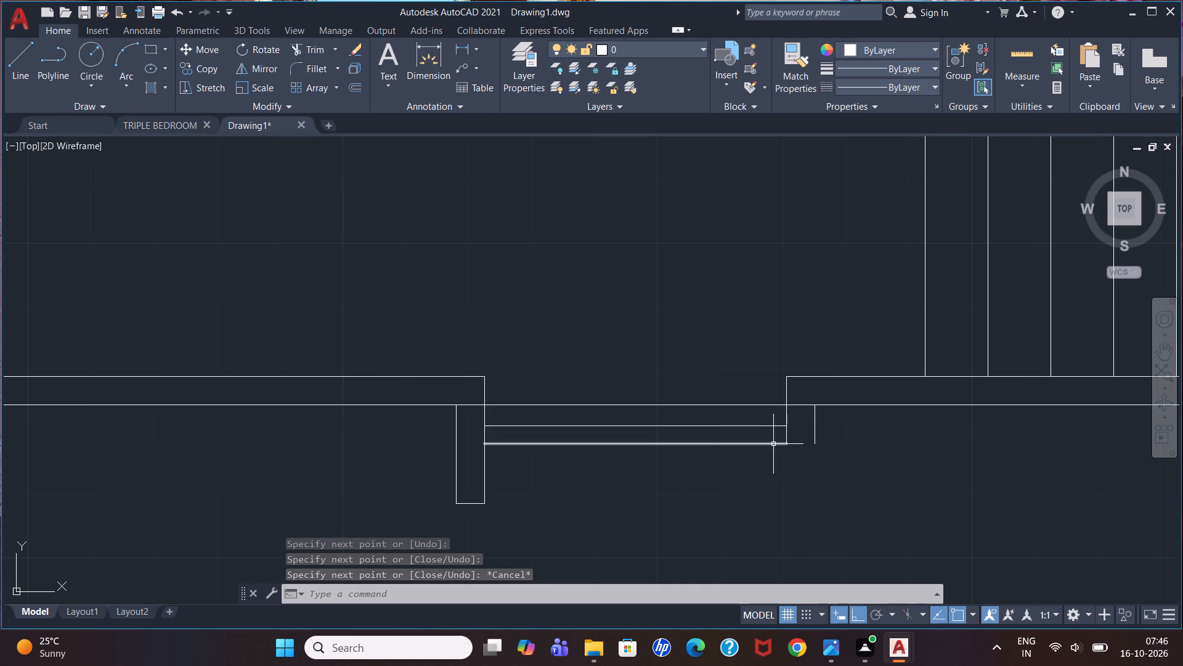
# Lengthen the right entrance pier about 9.4" downward to align with the left one, closing its bottom with a 4.5" horizontal line.
pyautogui.press('l')
pyautogui.press('Return')
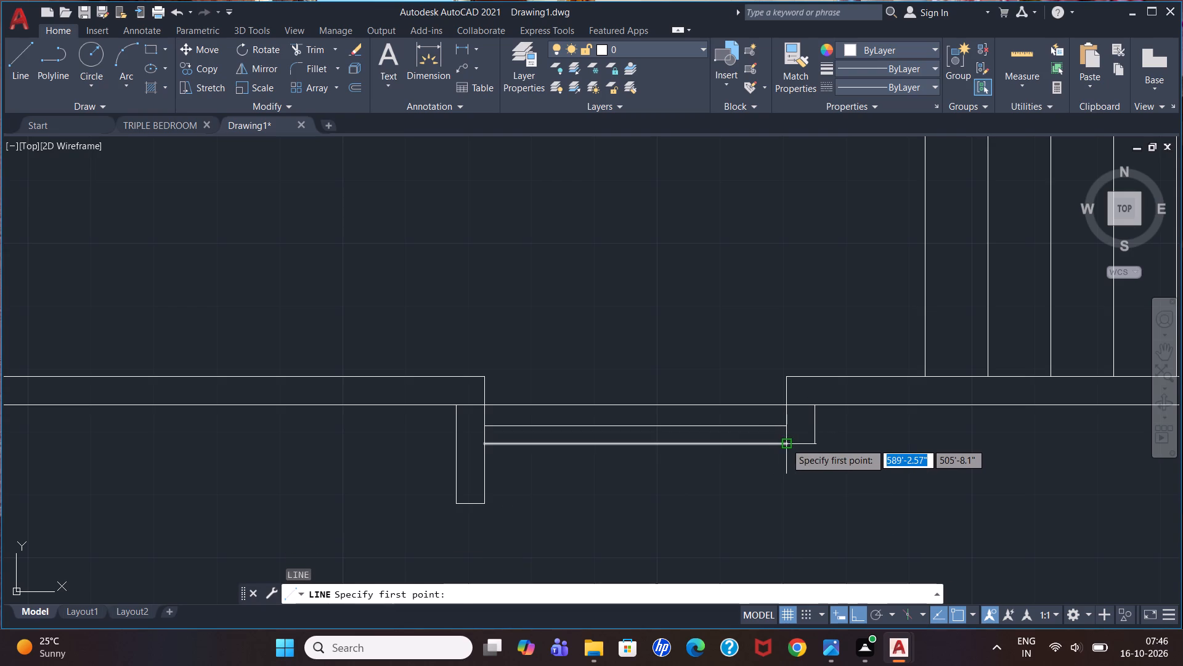
pyautogui.click(786, 443)
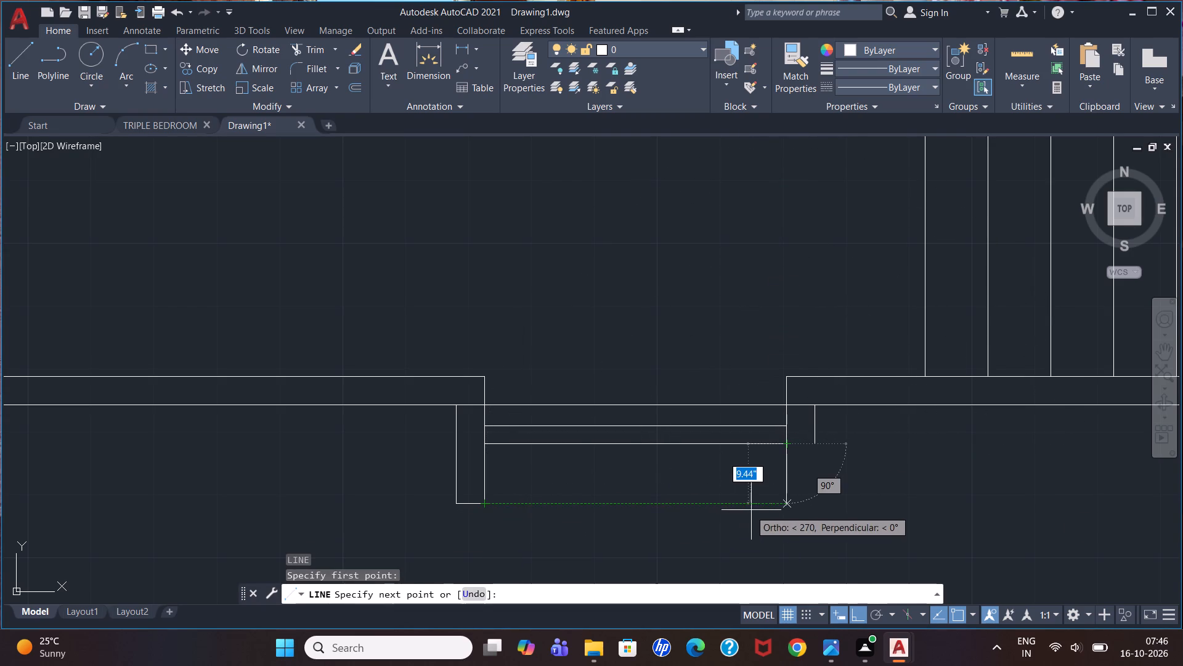
pyautogui.click(787, 505)
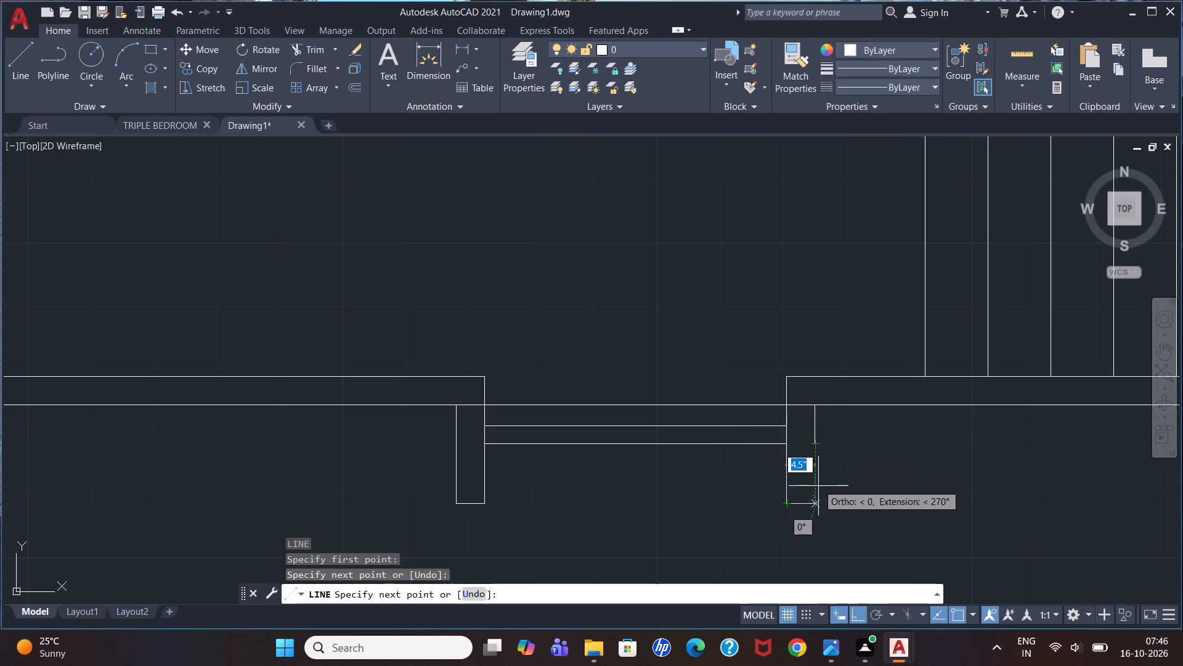
pyautogui.click(817, 506)
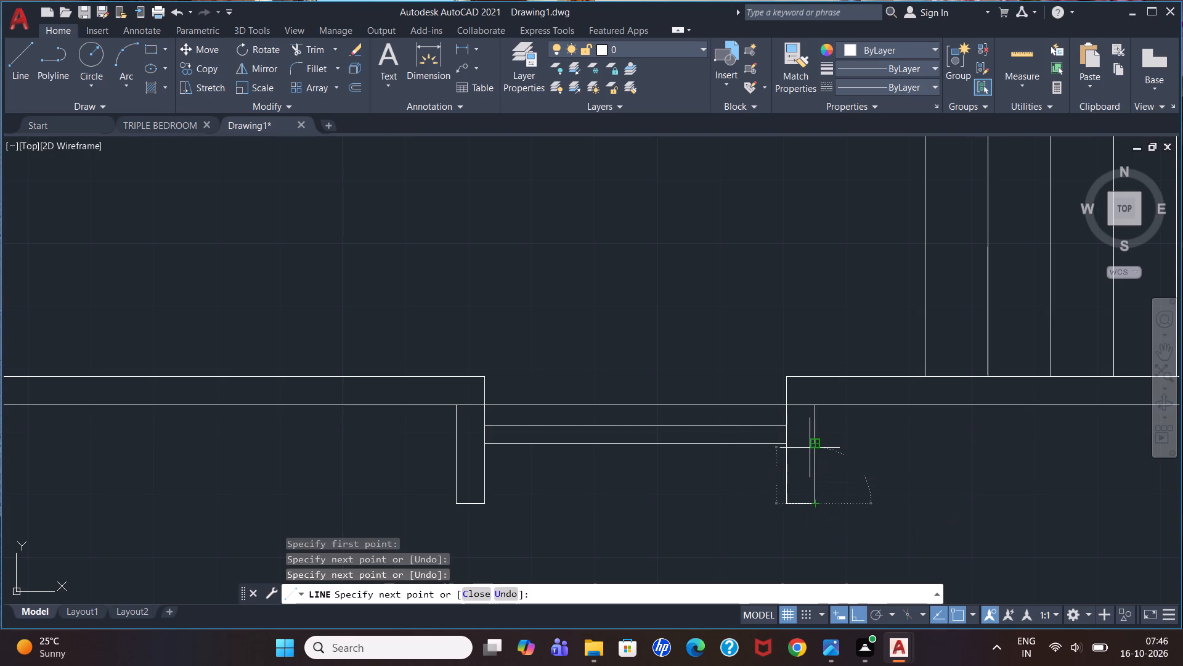
pyautogui.click(810, 448)
pyautogui.press('Escape')
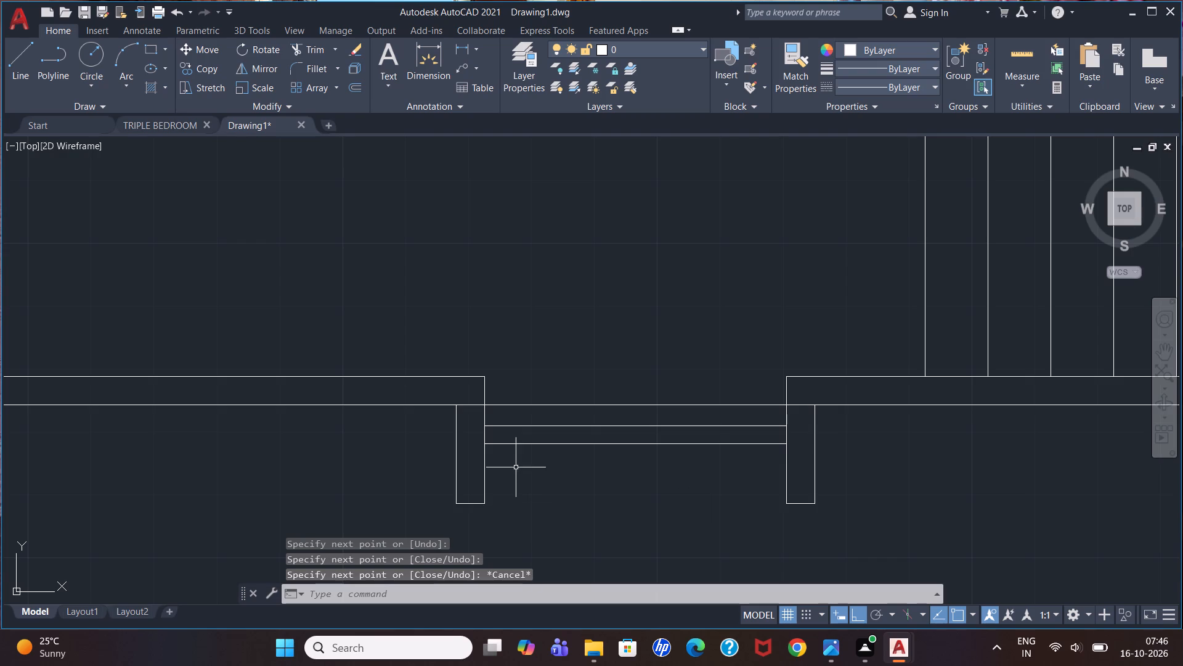
# Draw a horizontal line across the entrance joining the inner bottom corners of the two lengthened piers.
pyautogui.scroll(-2, 515, 463)
pyautogui.scroll(2, 525, 529)
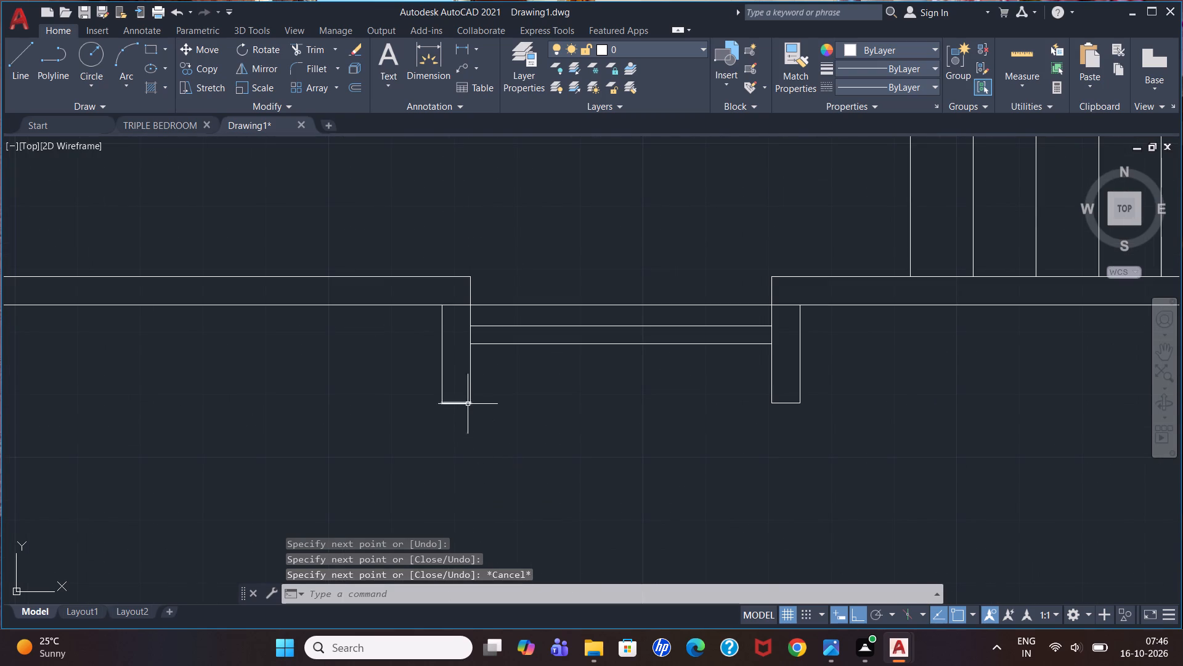
pyautogui.press('l')
pyautogui.press('Return')
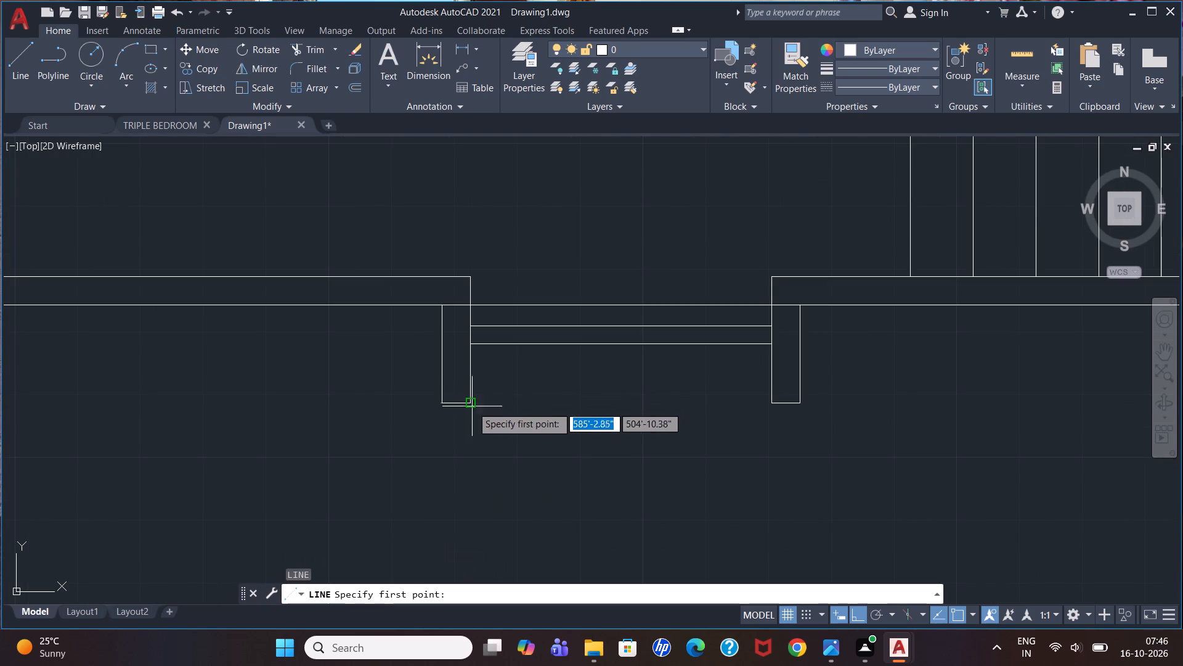
pyautogui.click(472, 406)
pyautogui.click(773, 403)
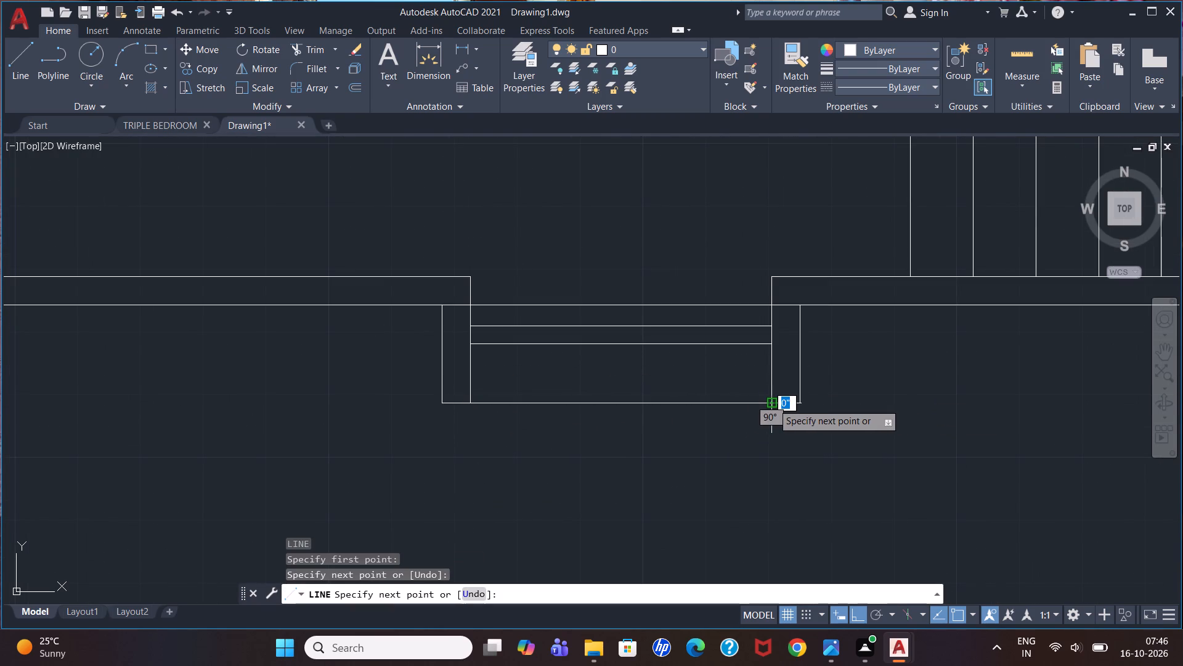
pyautogui.press('Escape')
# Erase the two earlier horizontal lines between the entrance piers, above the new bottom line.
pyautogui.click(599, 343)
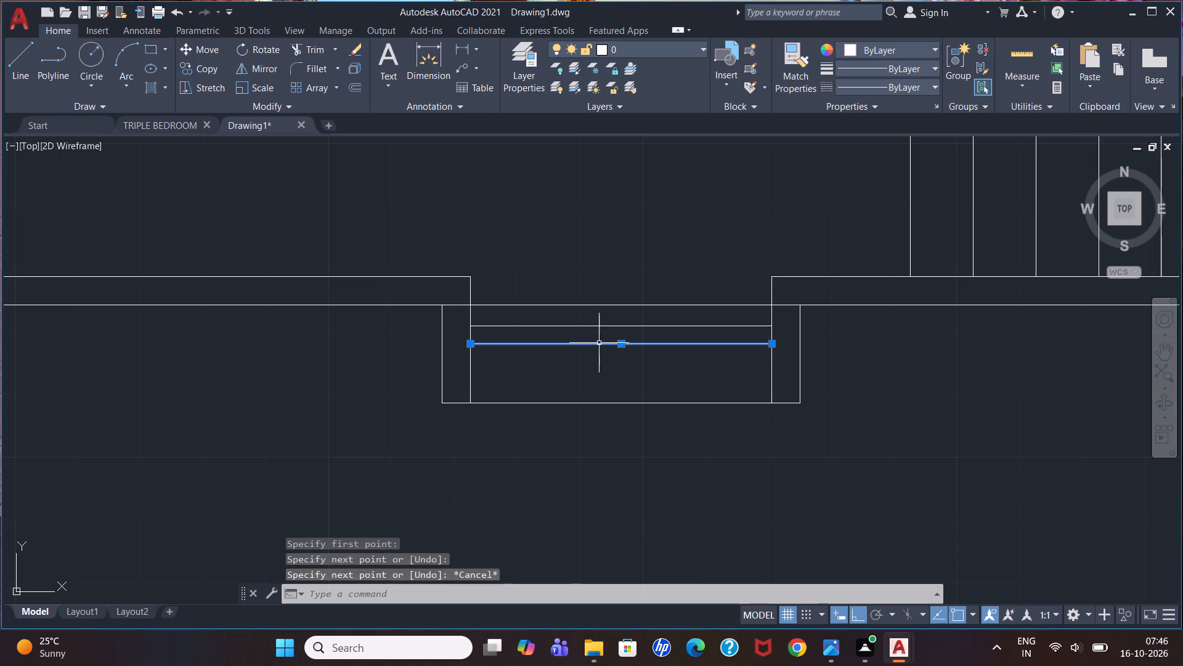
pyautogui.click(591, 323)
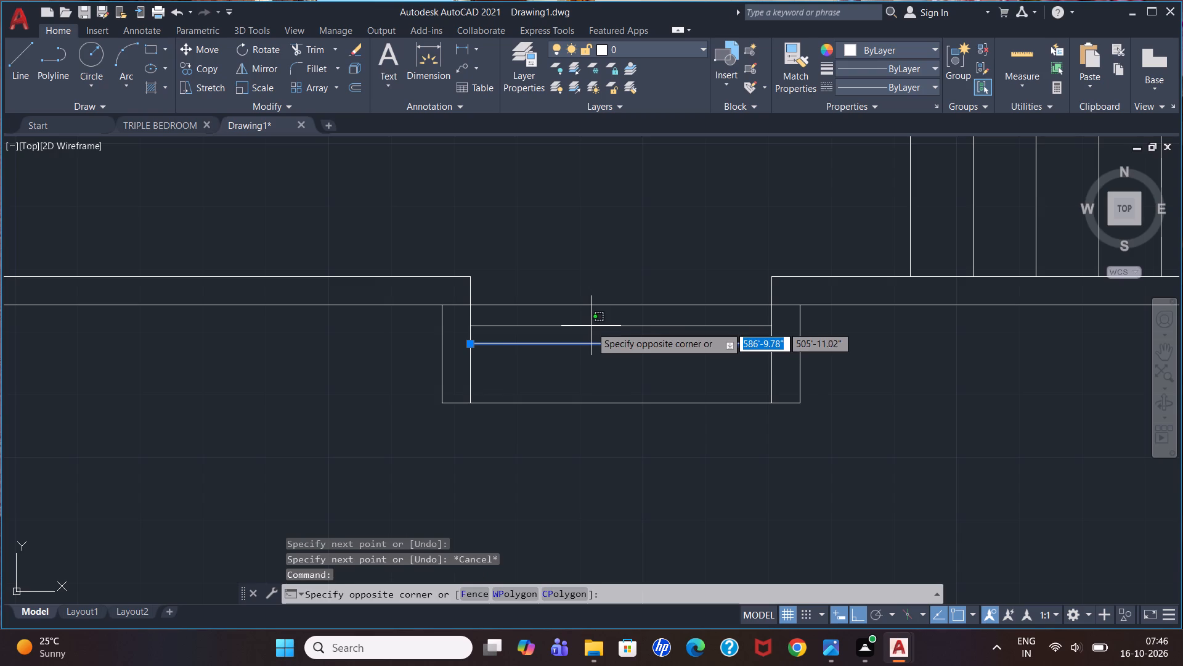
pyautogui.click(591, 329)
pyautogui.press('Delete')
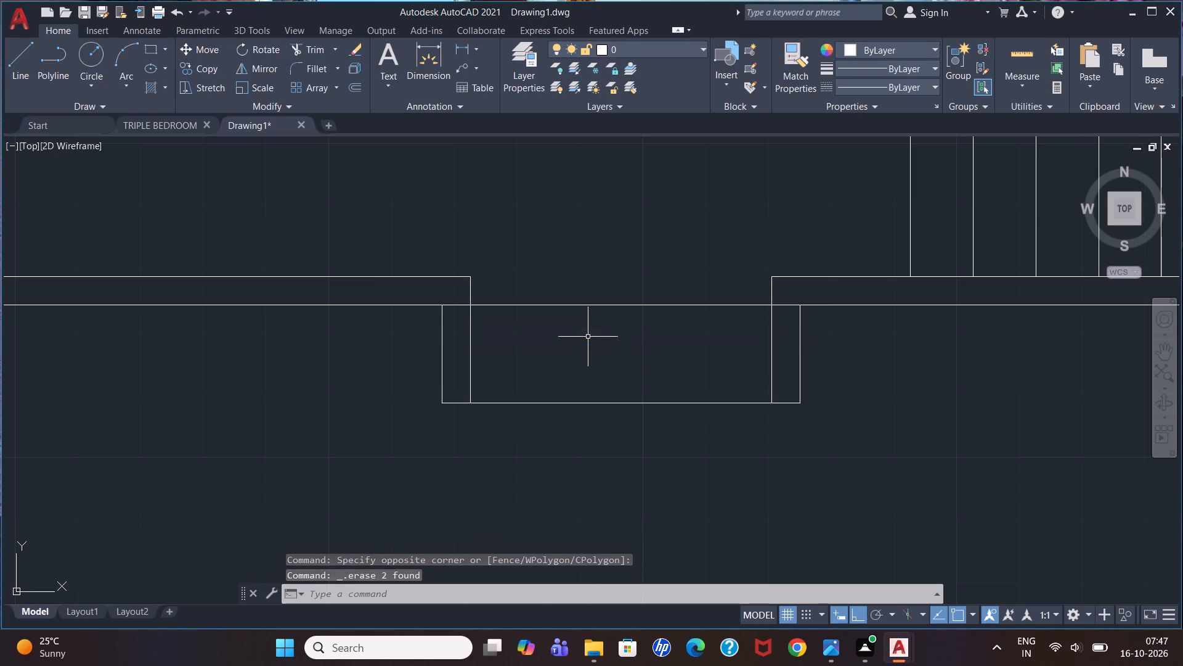
# Draw a 4' horizontal step line between the inner faces of the two entrance piers, about midway down their length.
pyautogui.press('l')
pyautogui.press('Return')
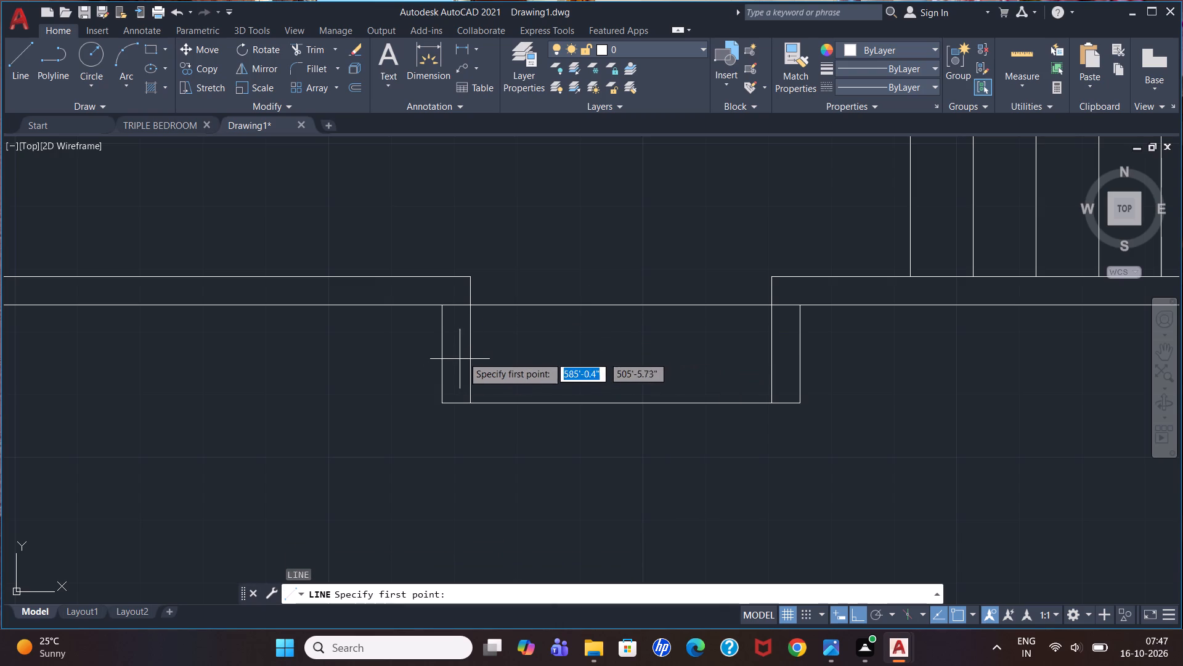
pyautogui.click(470, 356)
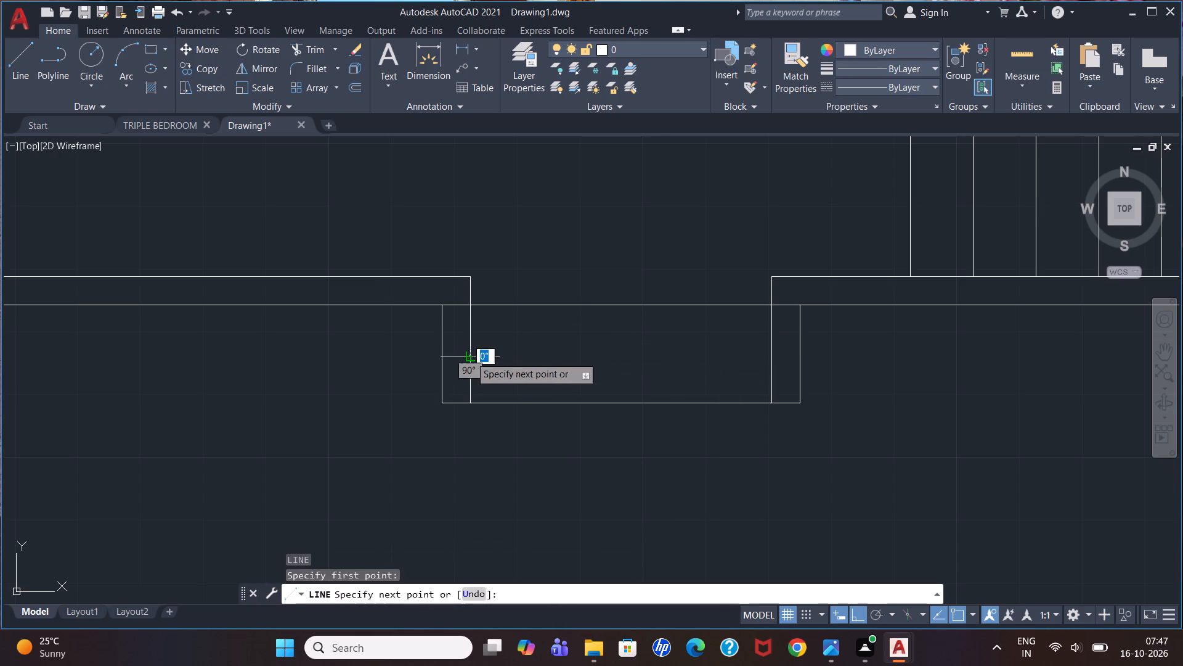
pyautogui.click(774, 357)
pyautogui.press('Escape')
# Add a vertical linear dimension inside the lower-left room, from the front wall's inner face to the partition above, close to the left wall.
pyautogui.scroll(-4, 774, 357)
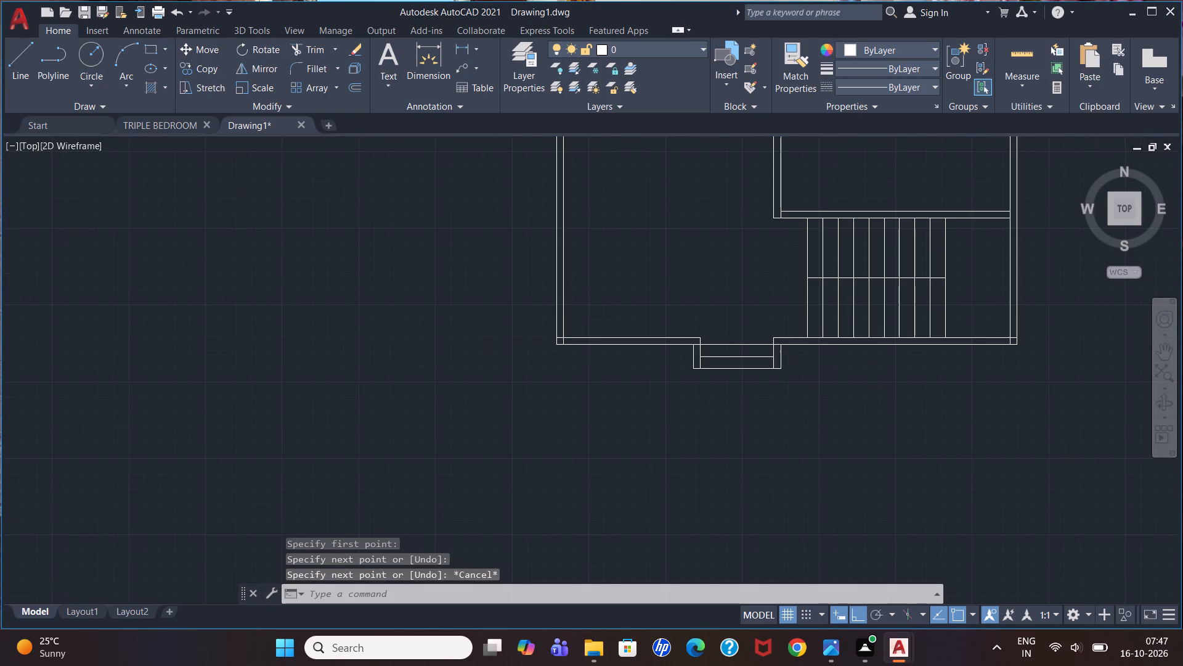
pyautogui.scroll(1, 830, 263)
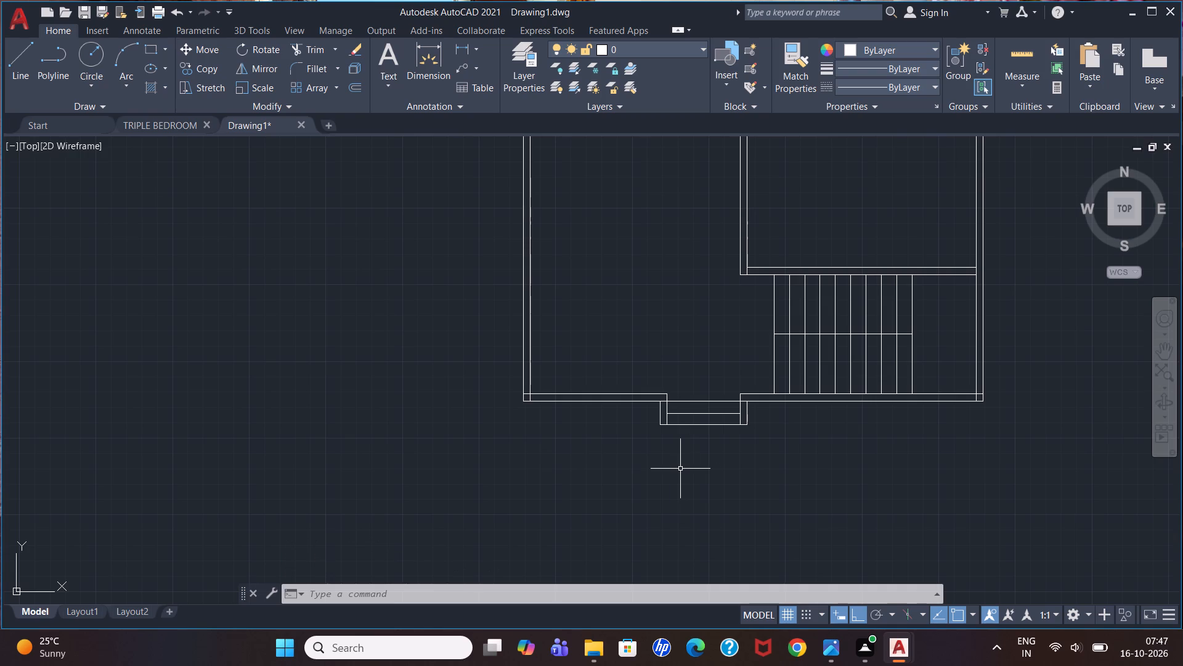
pyautogui.scroll(-3, 757, 435)
pyautogui.scroll(2, 809, 310)
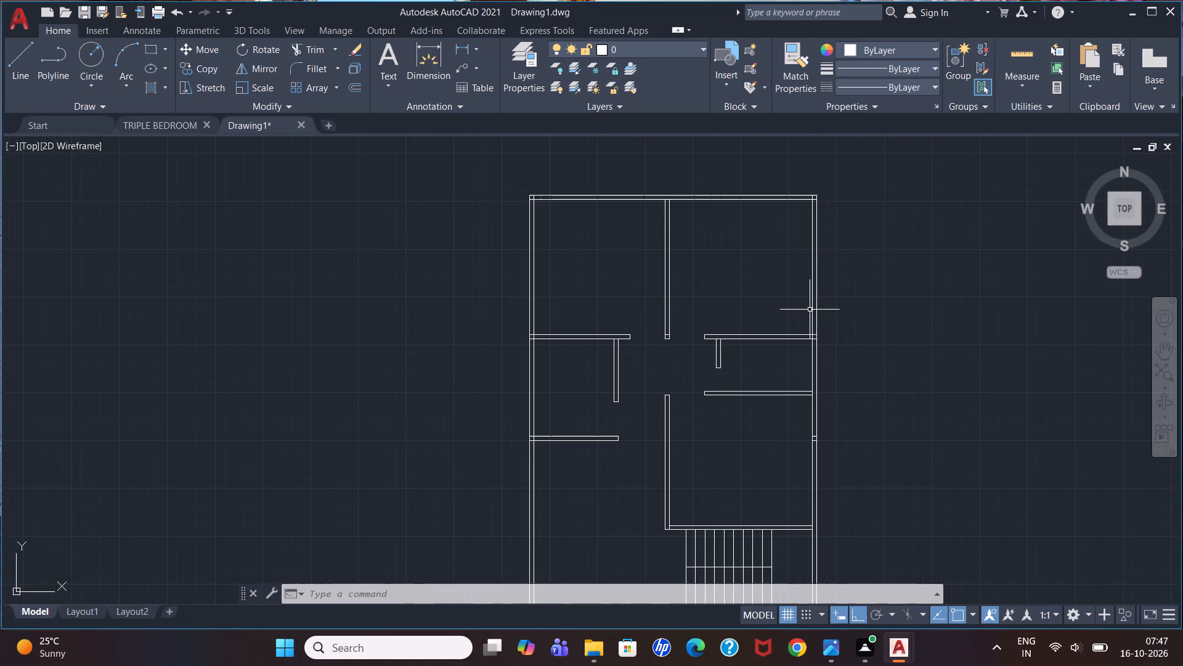
pyautogui.scroll(-1, 810, 310)
pyautogui.scroll(1, 803, 488)
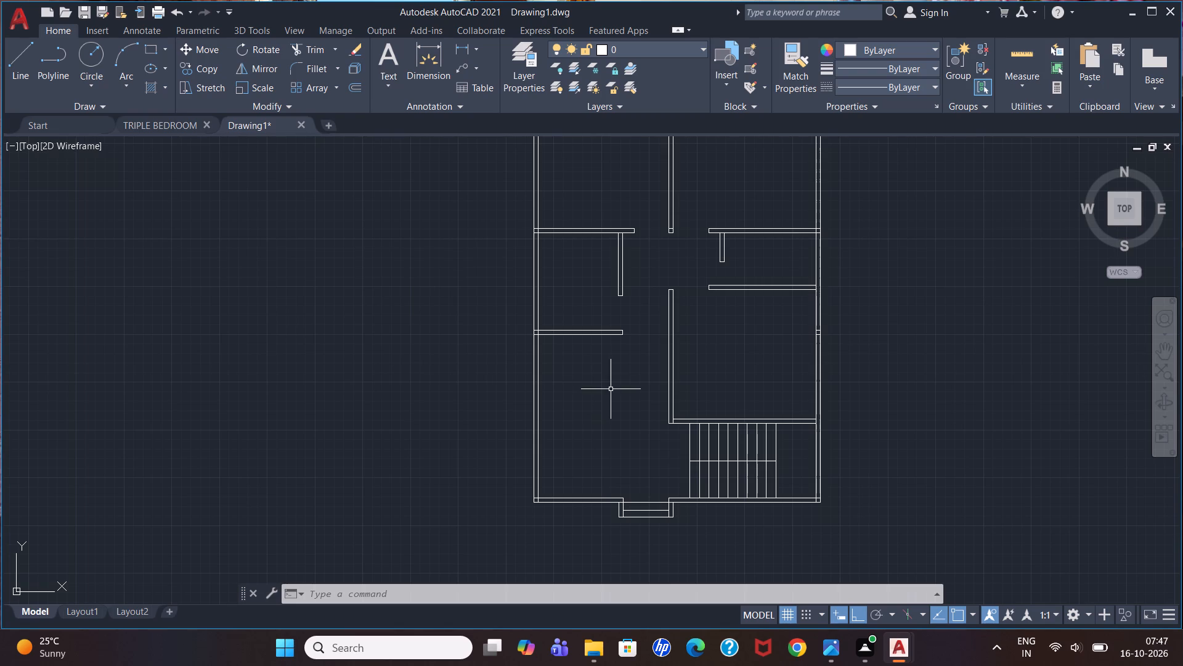
pyautogui.scroll(1, 611, 389)
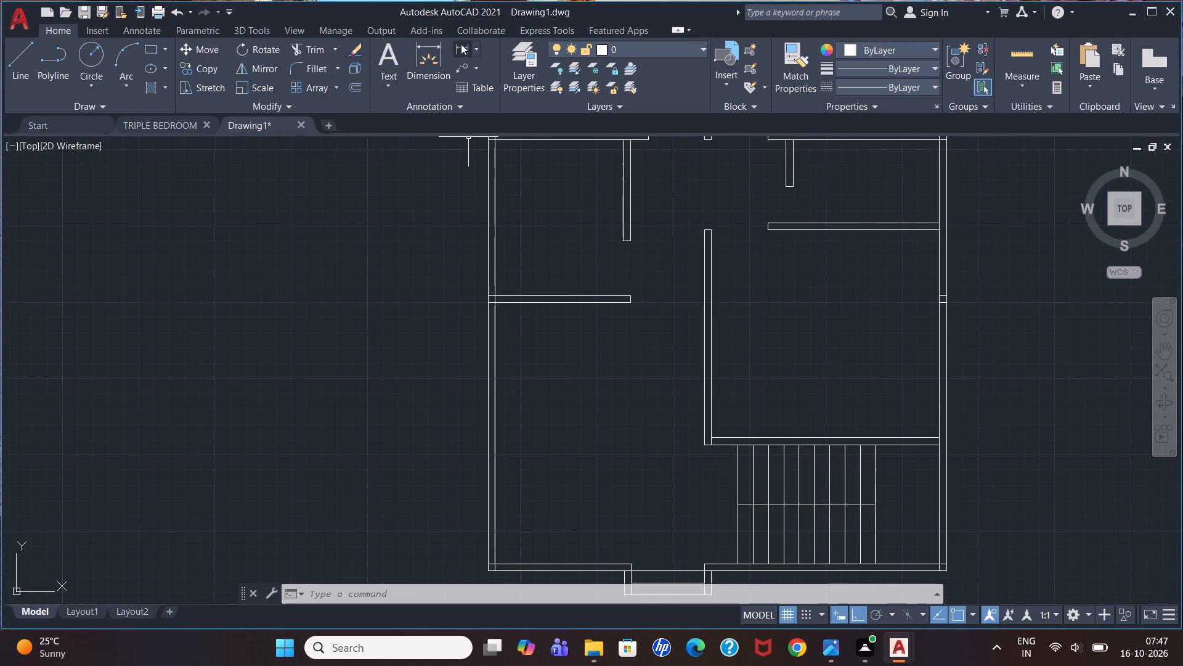
pyautogui.click(463, 46)
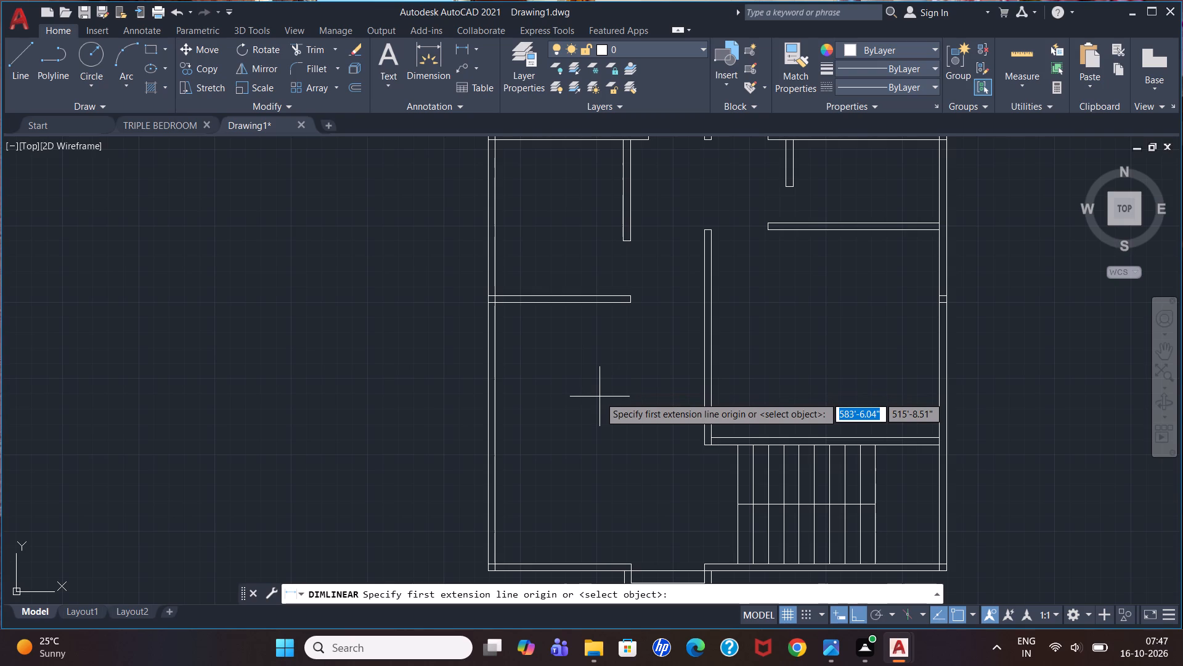
pyautogui.scroll(1, 623, 414)
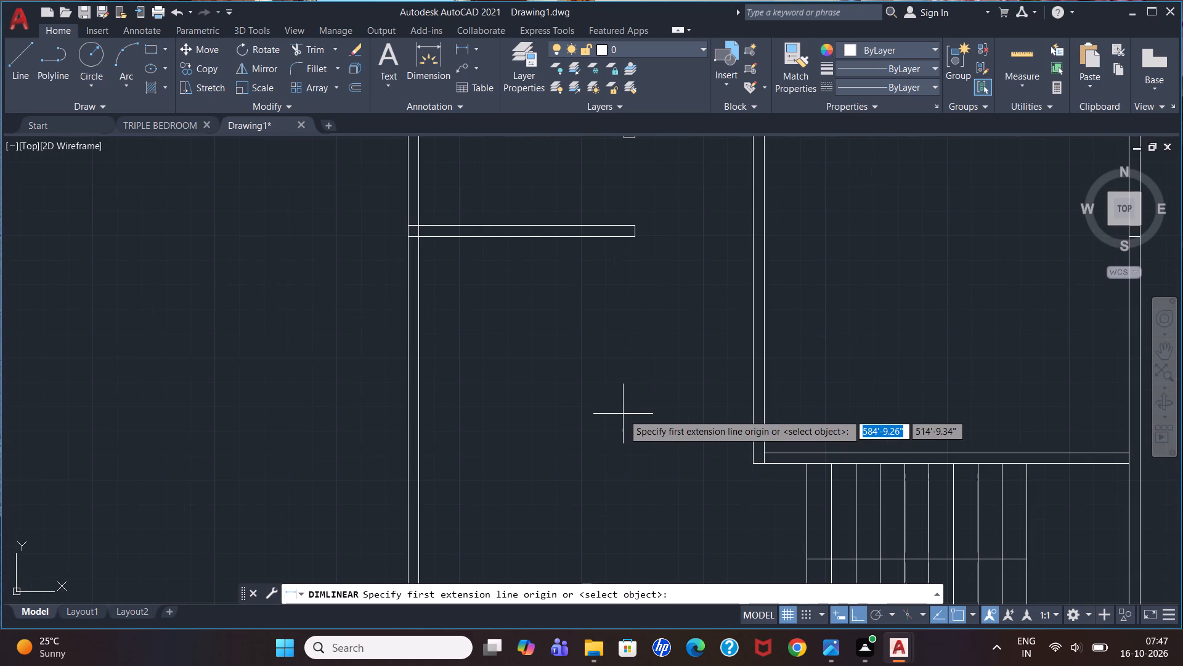
pyautogui.scroll(-2, 623, 414)
pyautogui.scroll(2, 609, 491)
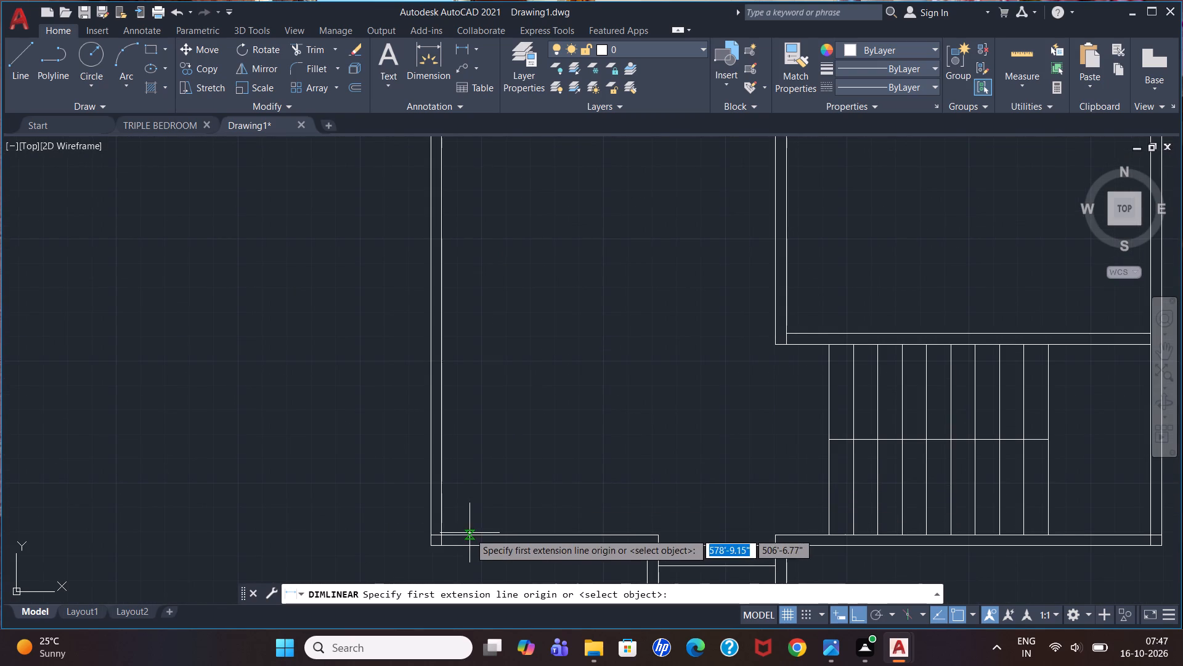
pyautogui.click(470, 533)
pyautogui.scroll(-1, 483, 265)
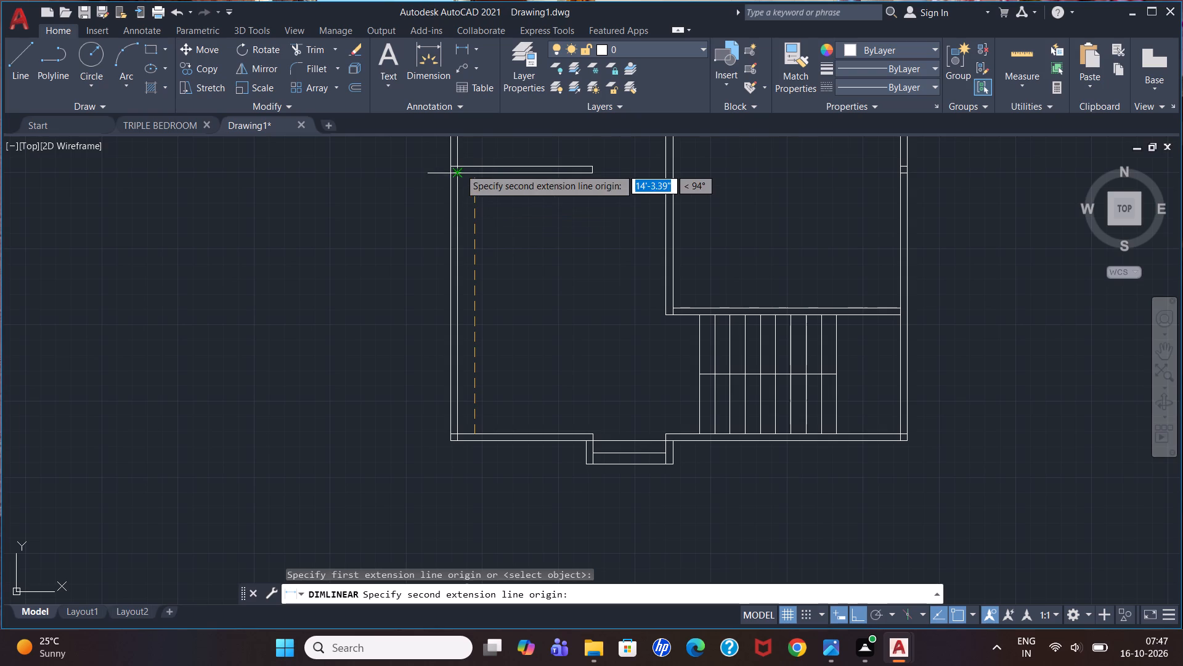
pyautogui.click(474, 172)
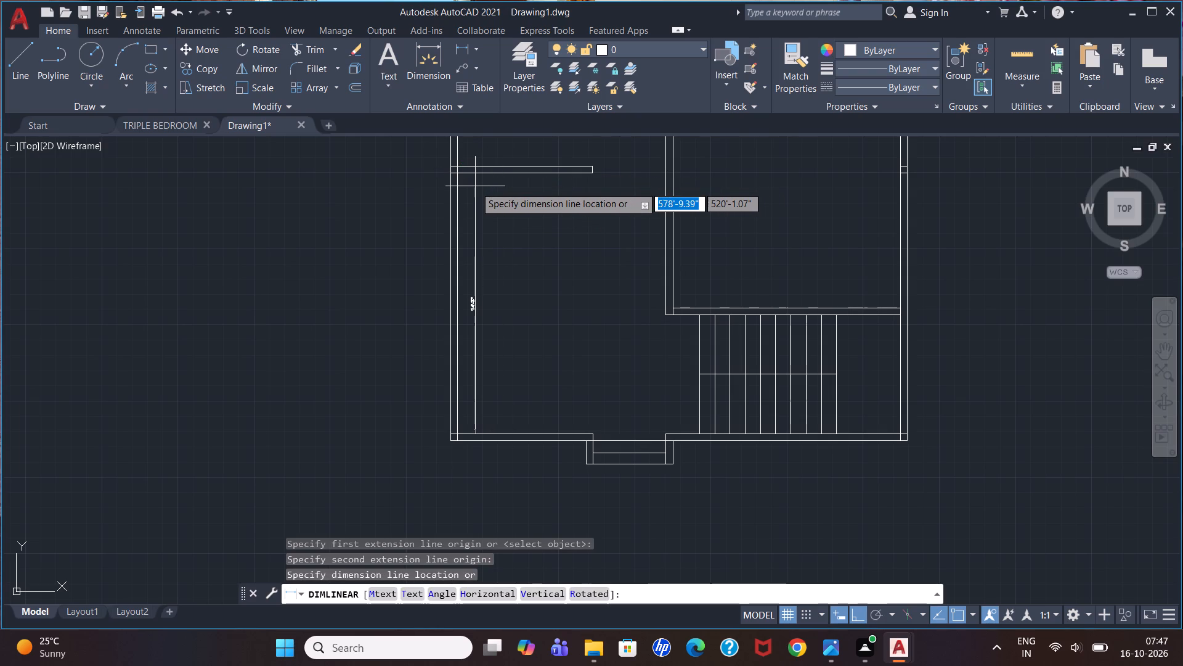
pyautogui.click(475, 187)
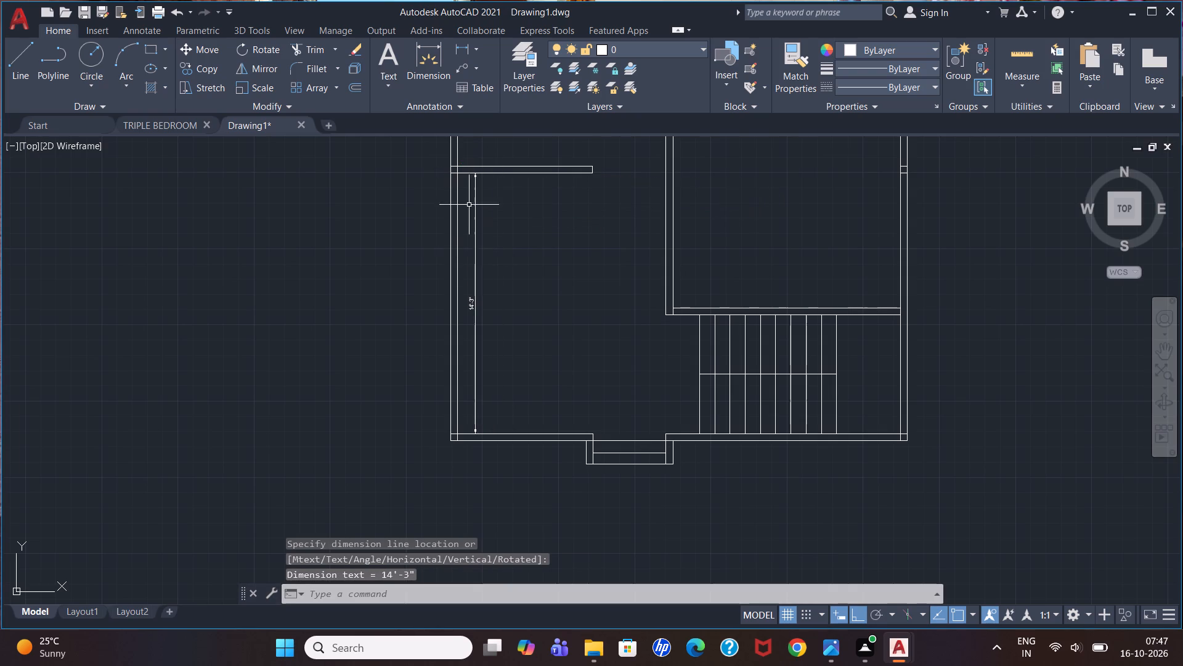
# Modify the ISO-25 dimension style to use a text height of 4".
pyautogui.press('d')
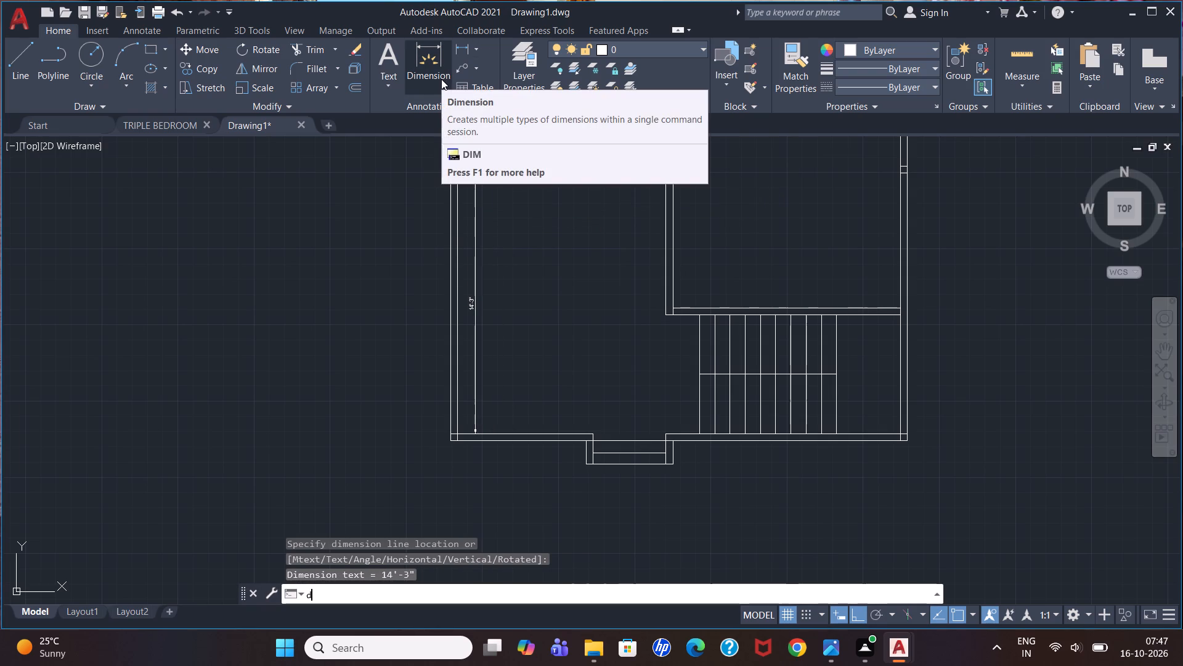
pyautogui.write('imdty')
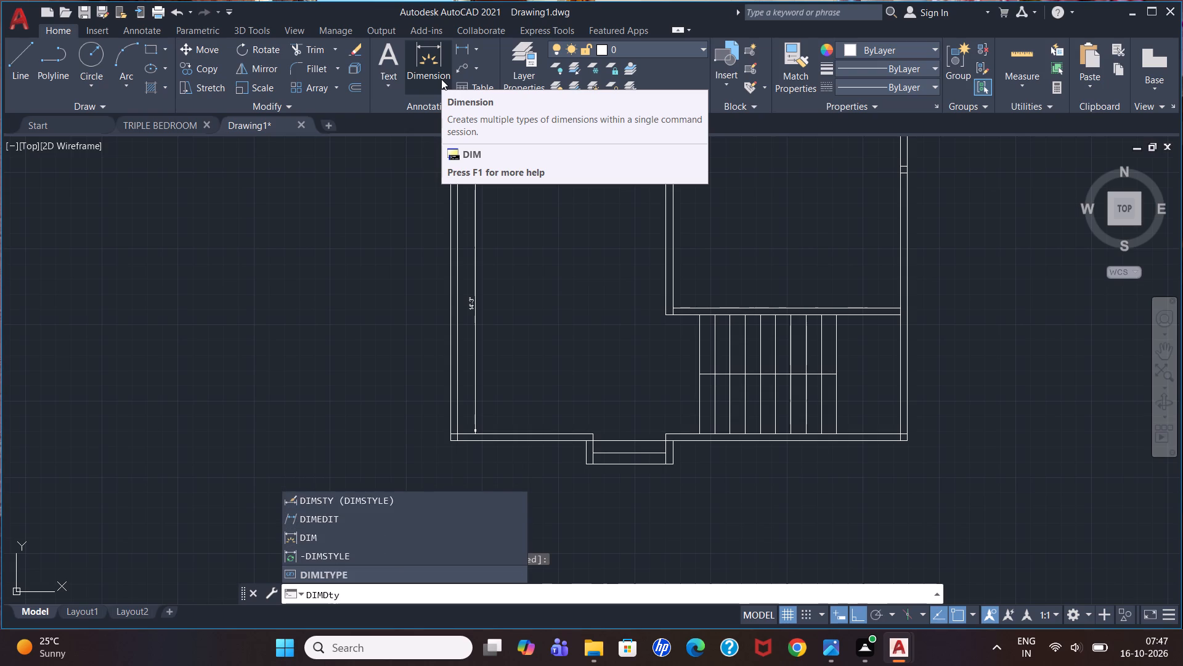
pyautogui.press('BackSpace')
pyautogui.press('BackSpace')
pyautogui.press('BackSpace')
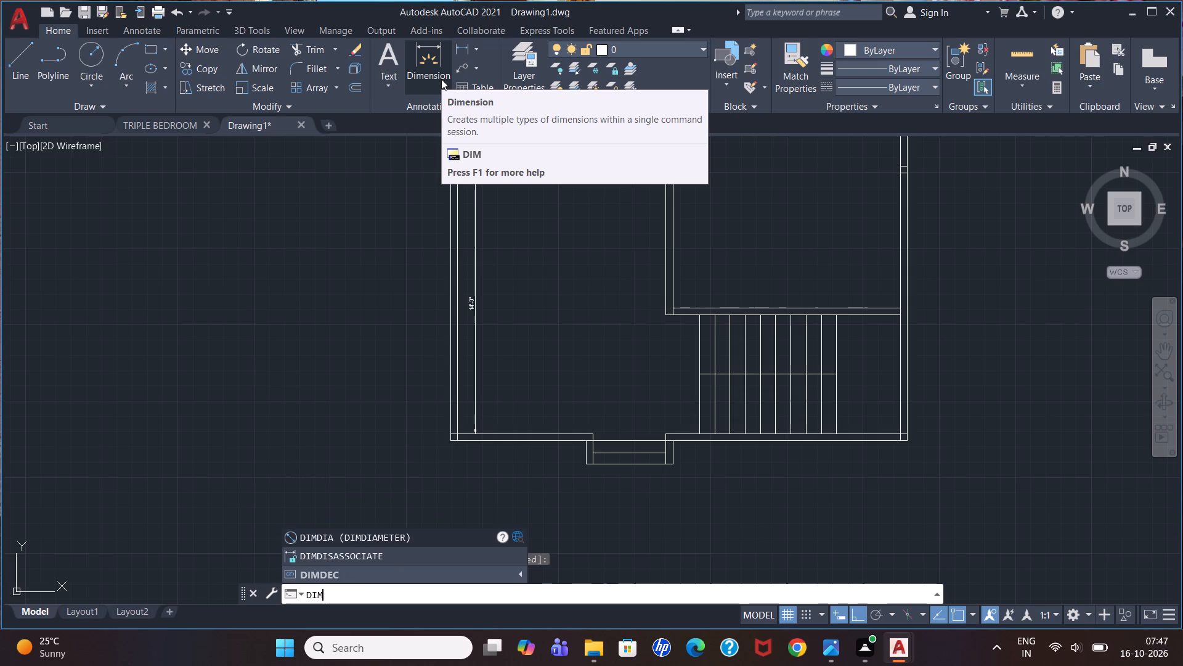
pyautogui.write('sty')
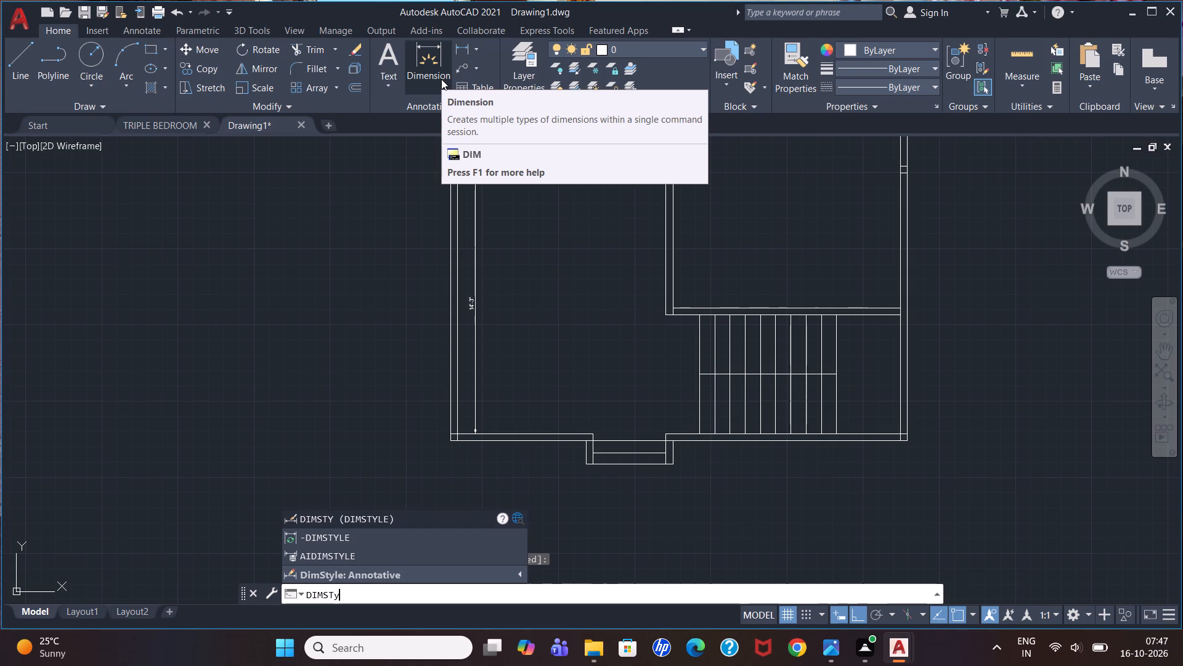
pyautogui.press('Return')
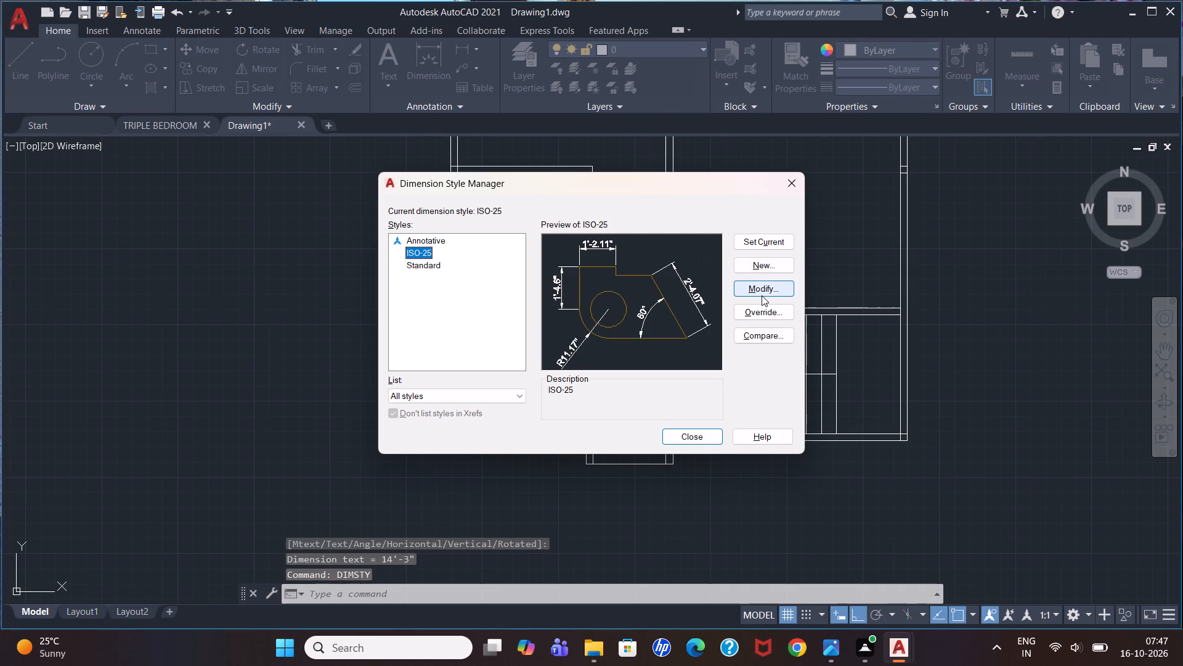
pyautogui.click(762, 295)
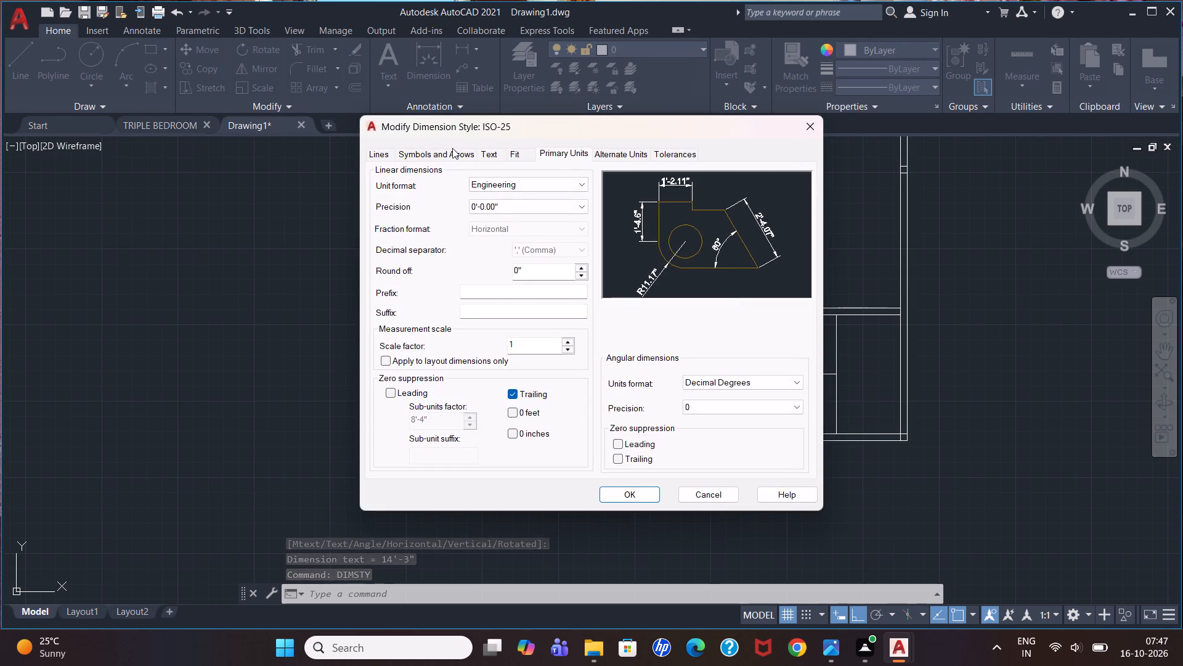
pyautogui.click(488, 154)
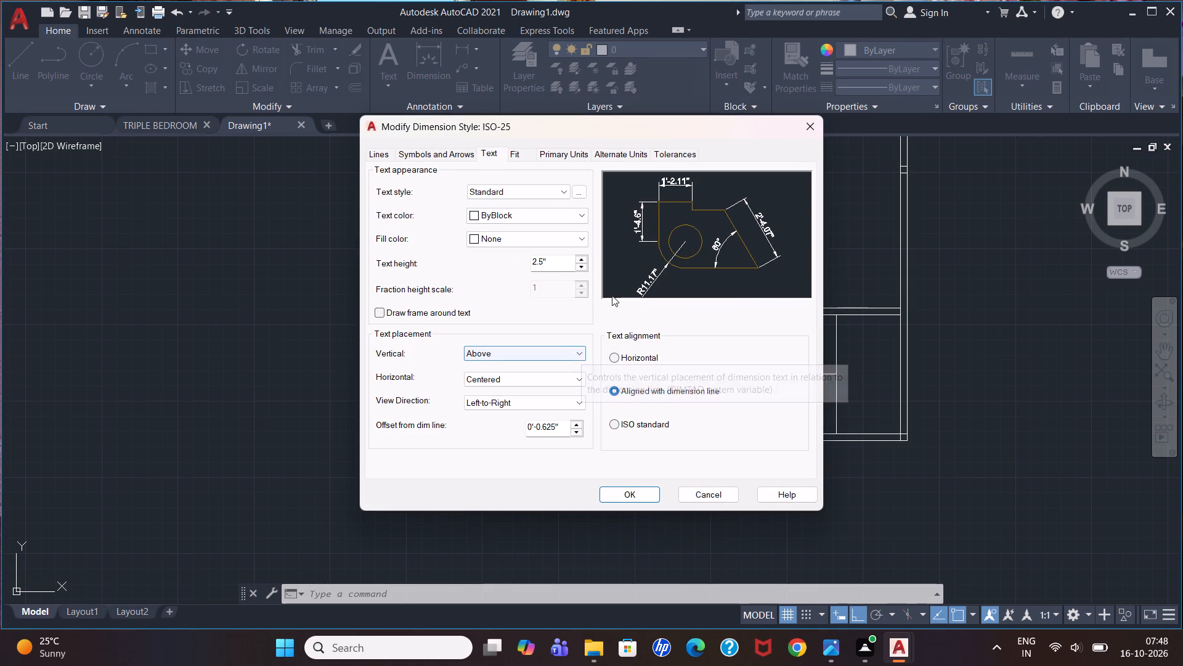
pyautogui.moveTo(561, 261); pyautogui.dragTo(524, 259)
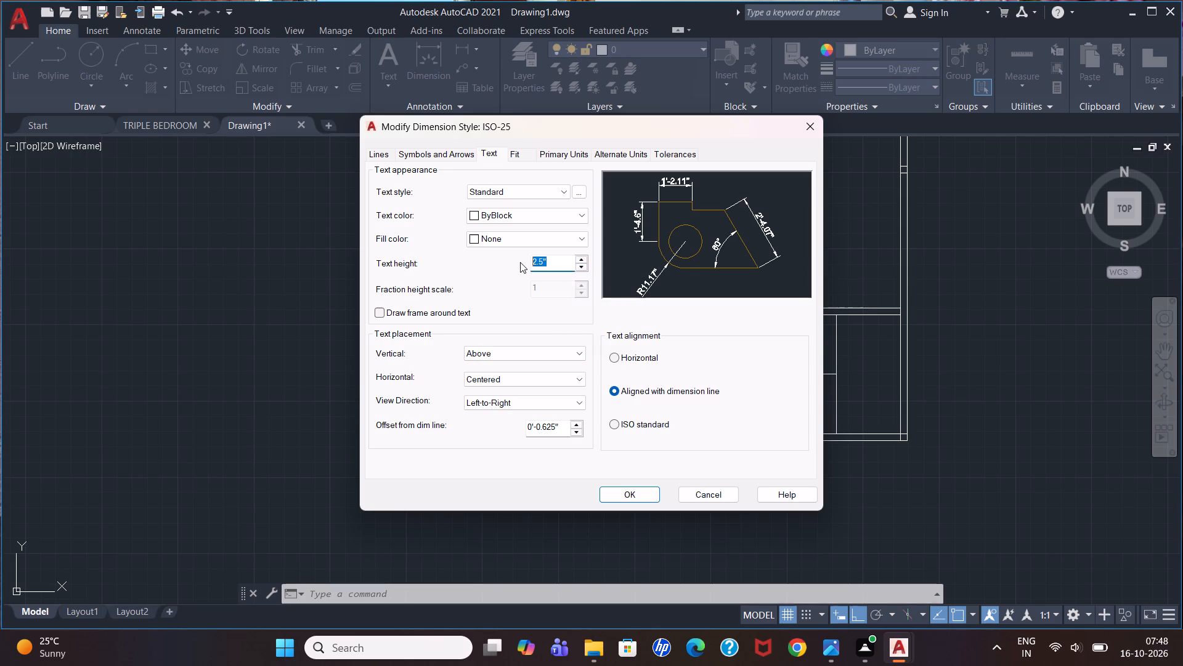
pyautogui.press('BackSpace')
pyautogui.press('4')
pyautogui.hotkey('shift', '"')
pyautogui.press('Return')
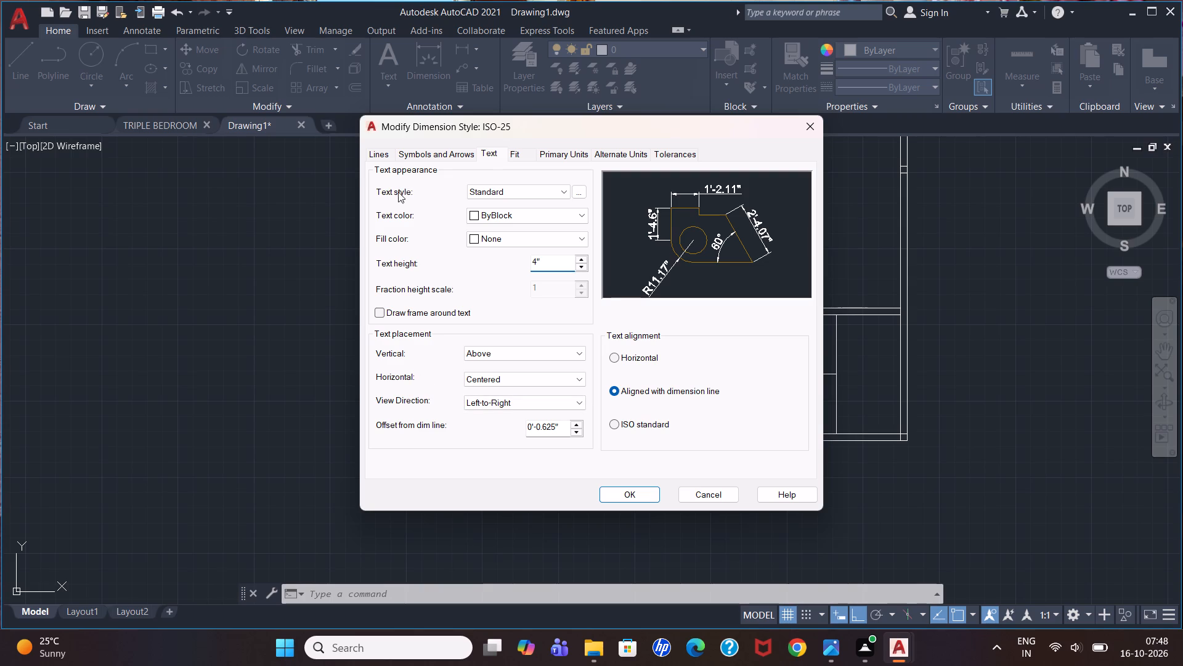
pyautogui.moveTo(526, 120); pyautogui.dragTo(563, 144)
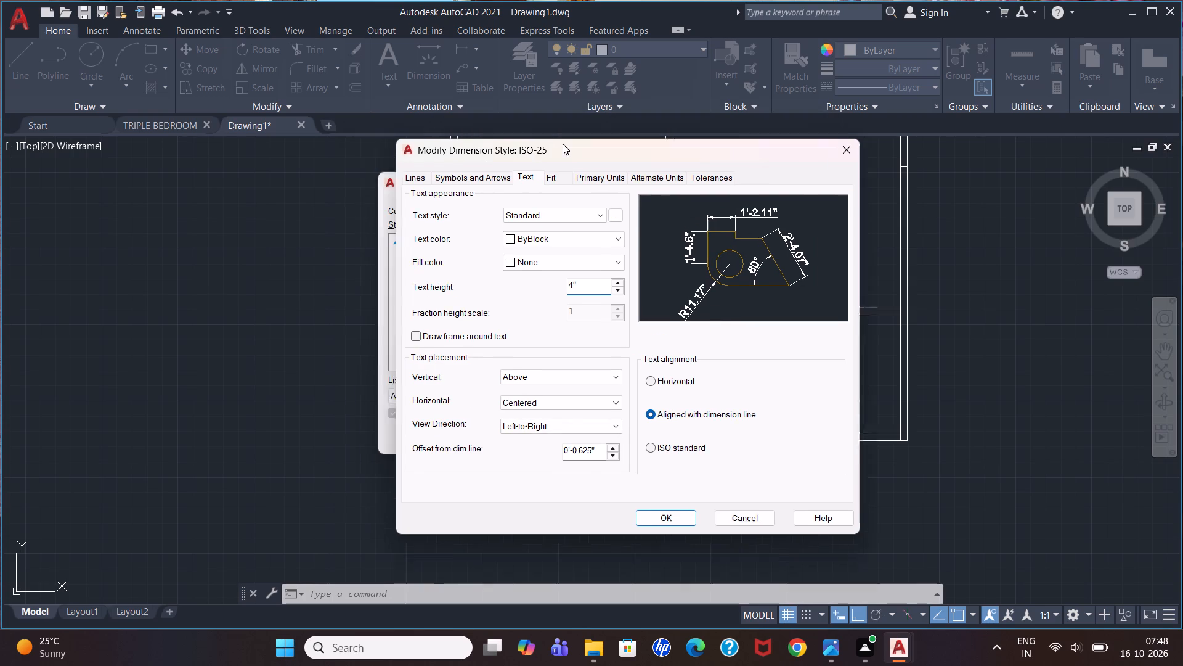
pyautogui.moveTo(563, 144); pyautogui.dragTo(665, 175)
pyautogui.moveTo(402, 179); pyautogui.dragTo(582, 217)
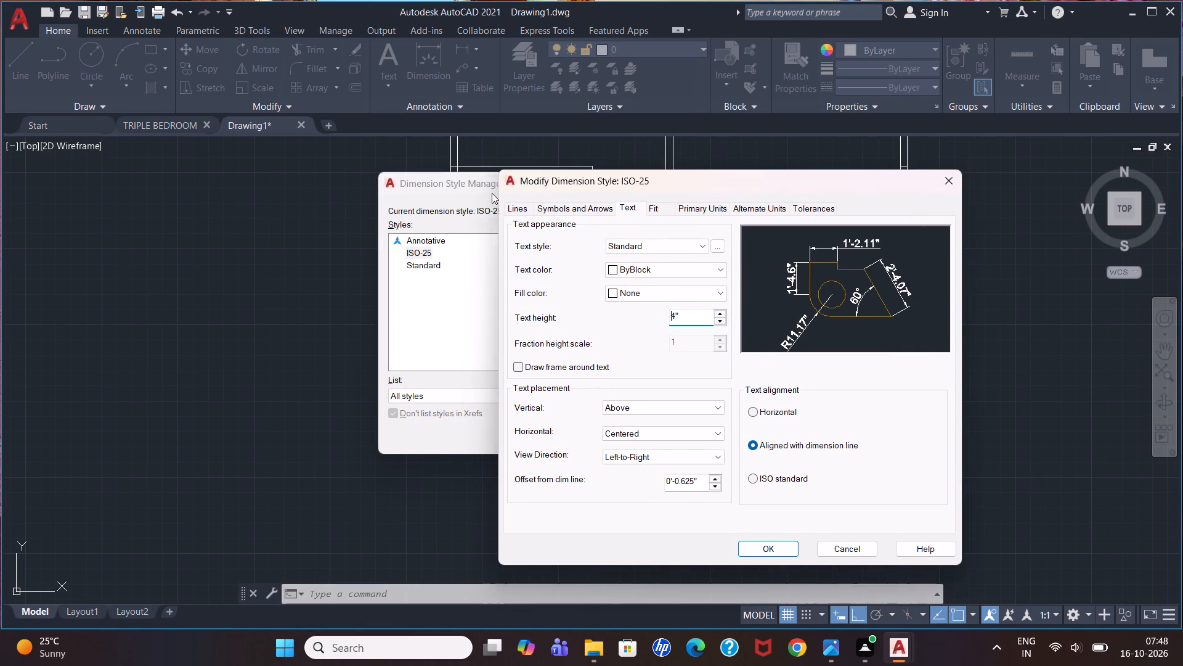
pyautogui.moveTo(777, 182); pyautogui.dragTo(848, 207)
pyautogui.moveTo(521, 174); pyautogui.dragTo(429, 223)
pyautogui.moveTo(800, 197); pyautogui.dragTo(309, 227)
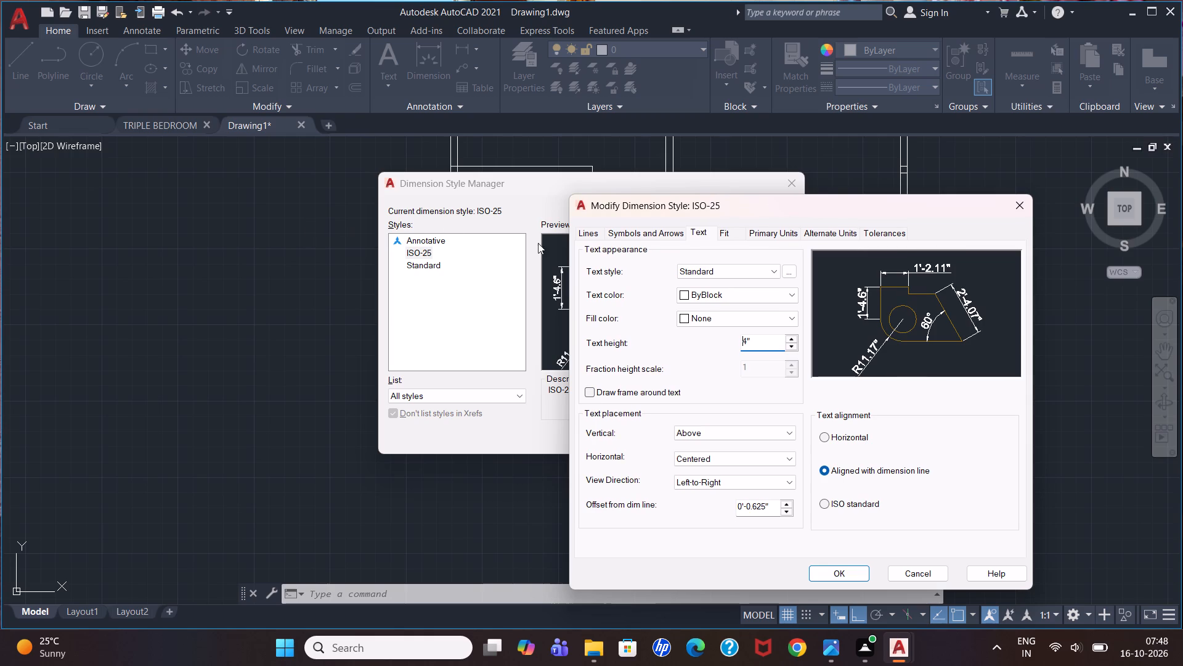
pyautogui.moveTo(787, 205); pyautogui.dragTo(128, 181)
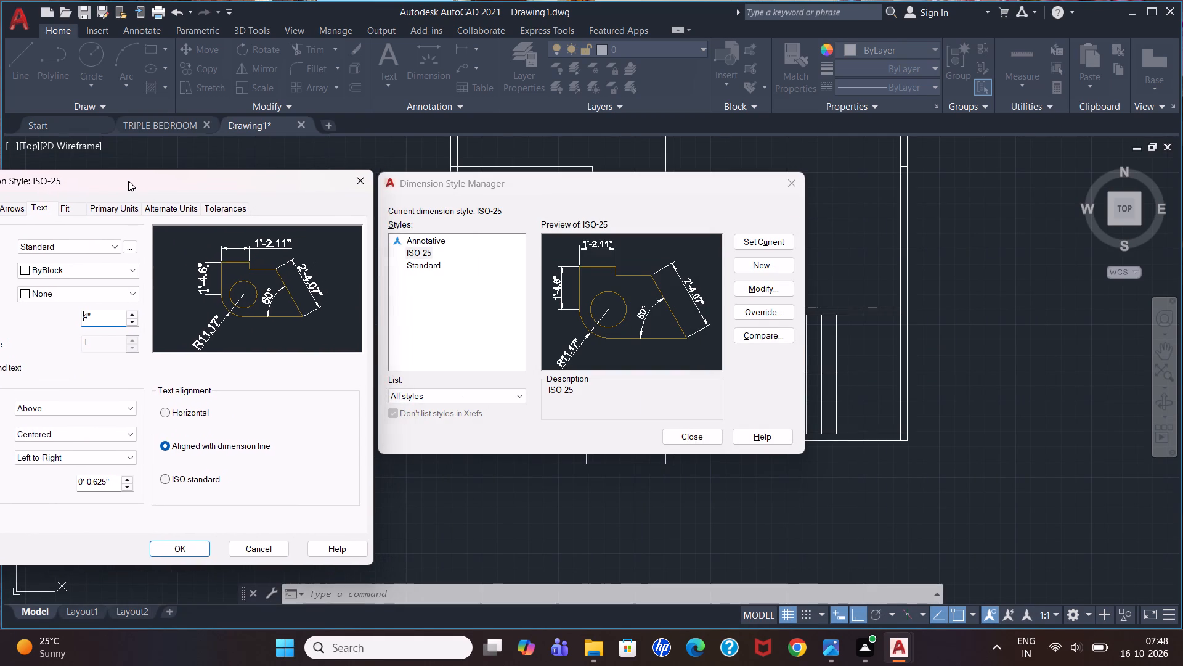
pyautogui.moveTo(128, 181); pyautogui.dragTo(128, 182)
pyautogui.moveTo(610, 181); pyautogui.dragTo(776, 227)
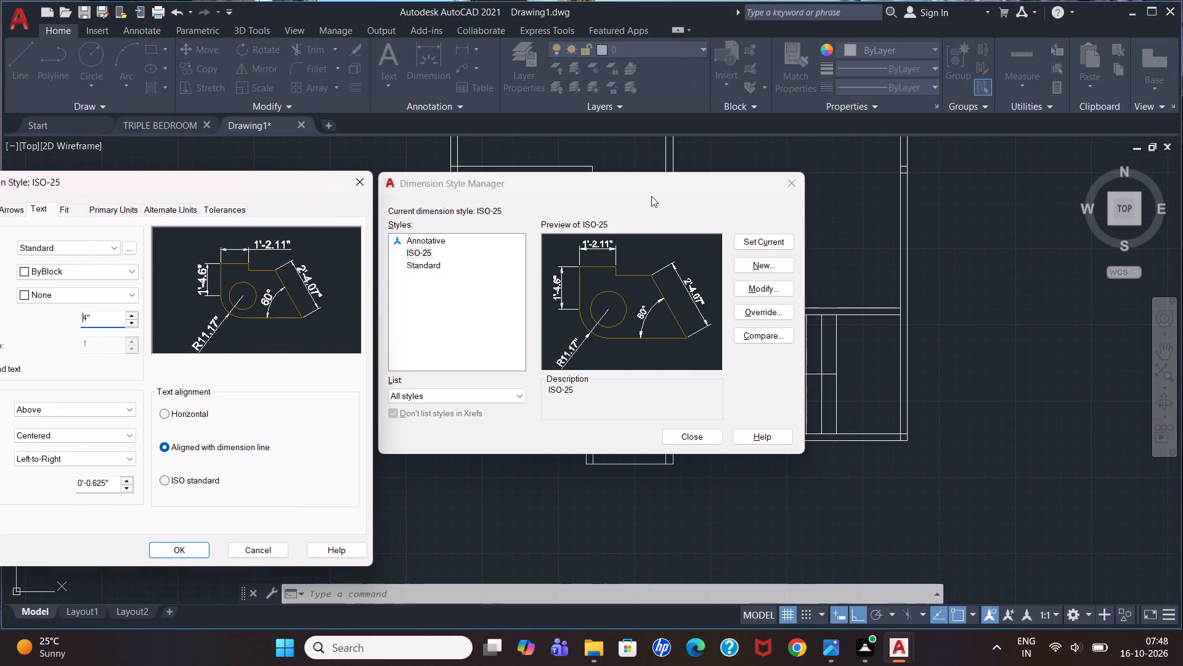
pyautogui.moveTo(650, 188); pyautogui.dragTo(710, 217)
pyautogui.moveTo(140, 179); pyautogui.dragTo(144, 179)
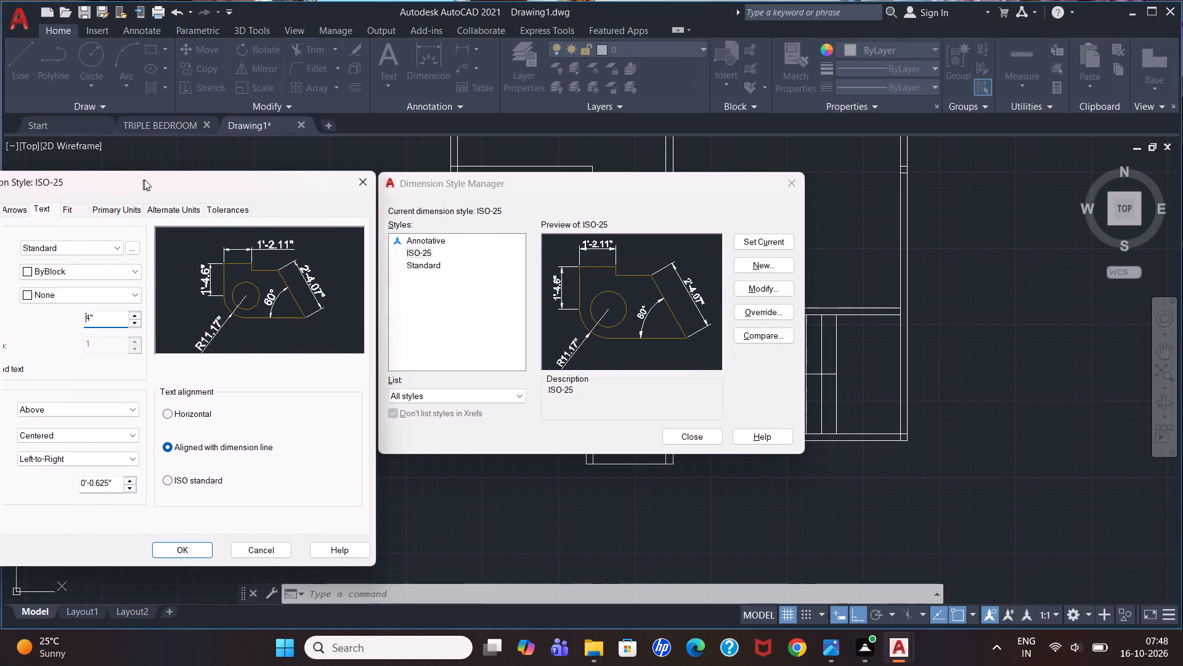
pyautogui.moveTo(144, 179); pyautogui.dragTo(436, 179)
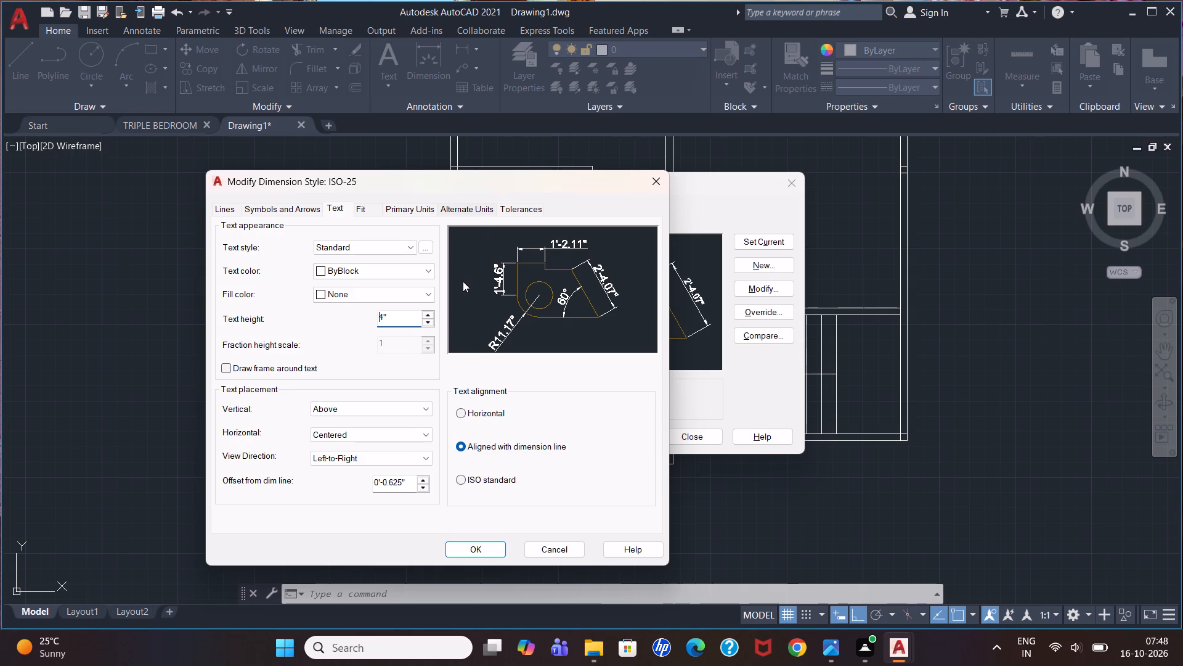
# Set the ISO-25 dimension style's arrow size to 4" and apply the style changes to the drawing.
pyautogui.click(289, 210)
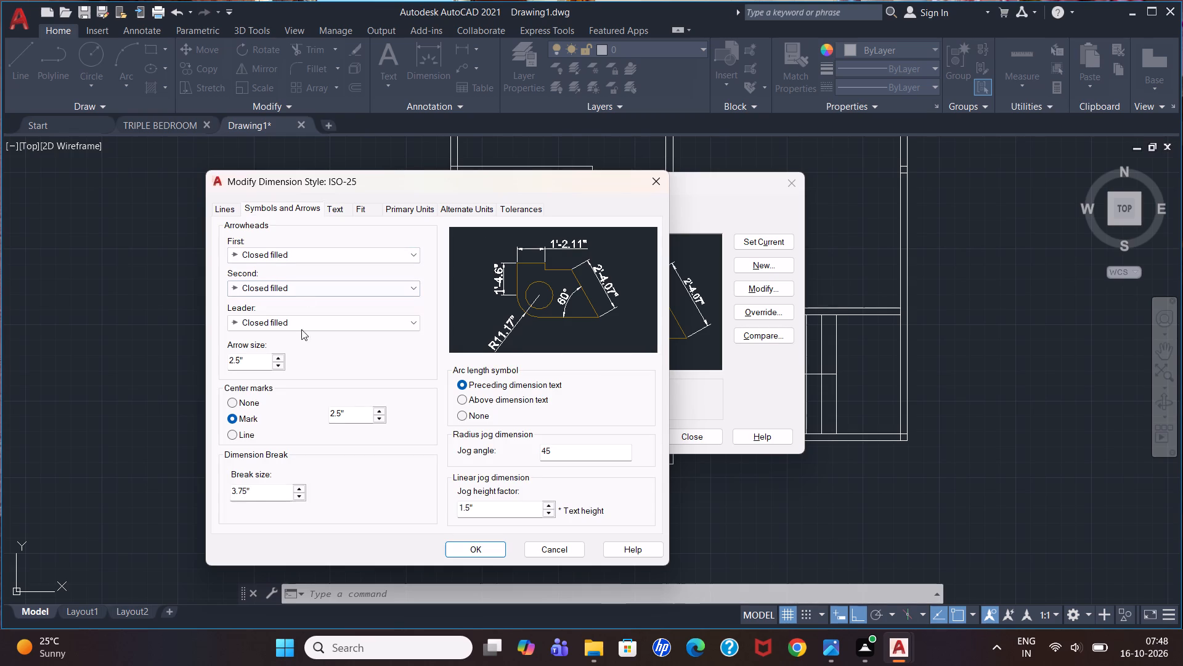
pyautogui.moveTo(265, 363); pyautogui.dragTo(224, 375)
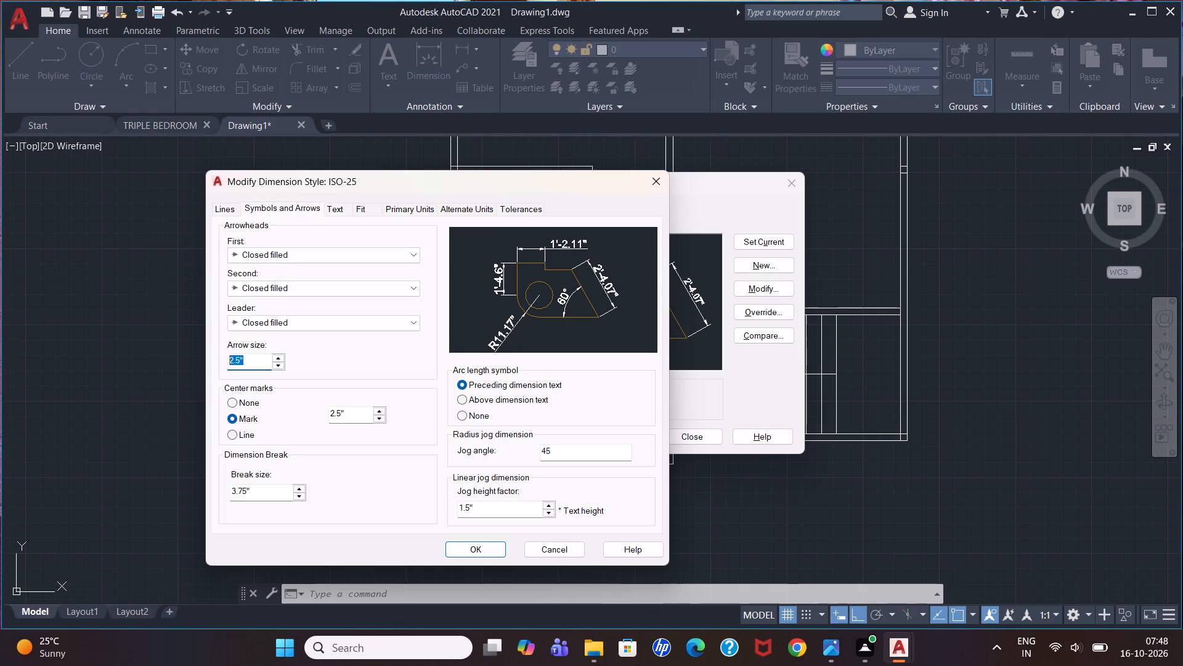
pyautogui.moveTo(224, 375); pyautogui.dragTo(222, 376)
pyautogui.write('4"')
pyautogui.press('Return')
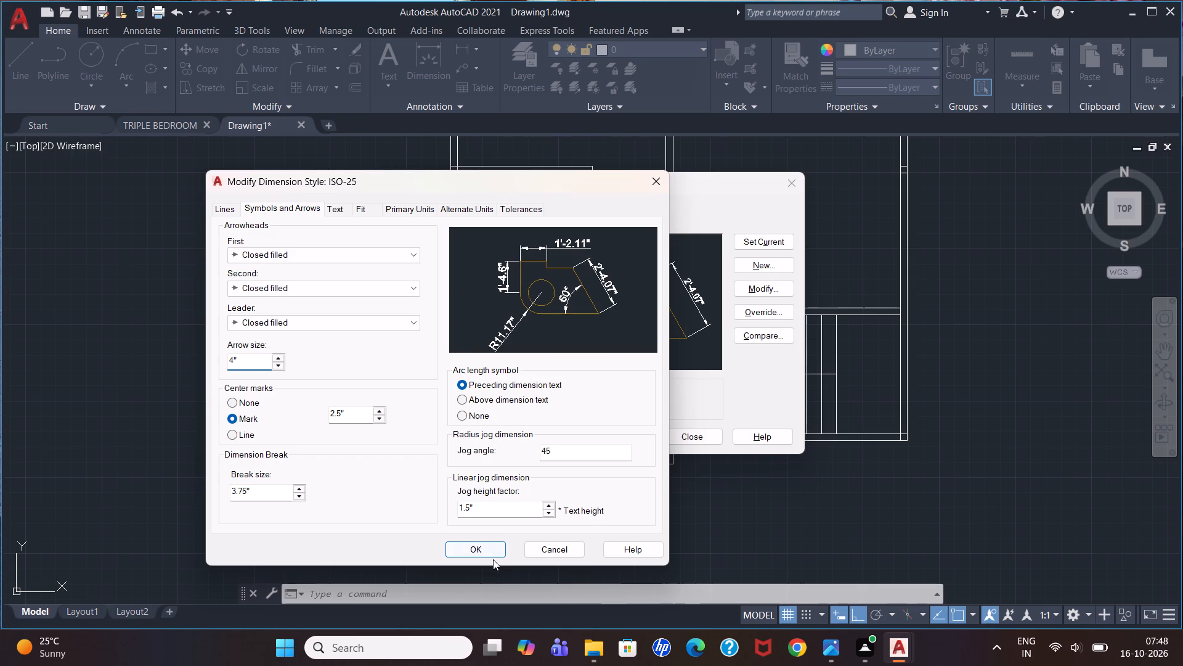
pyautogui.click(492, 556)
pyautogui.click(710, 442)
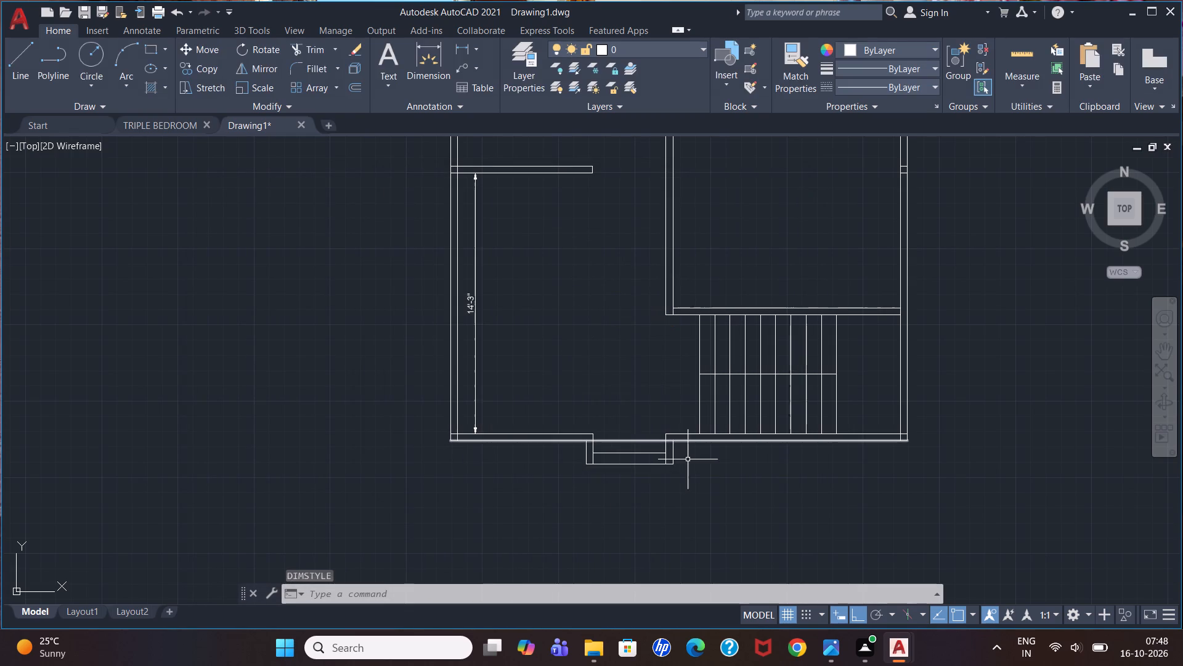
pyautogui.scroll(1, 479, 290)
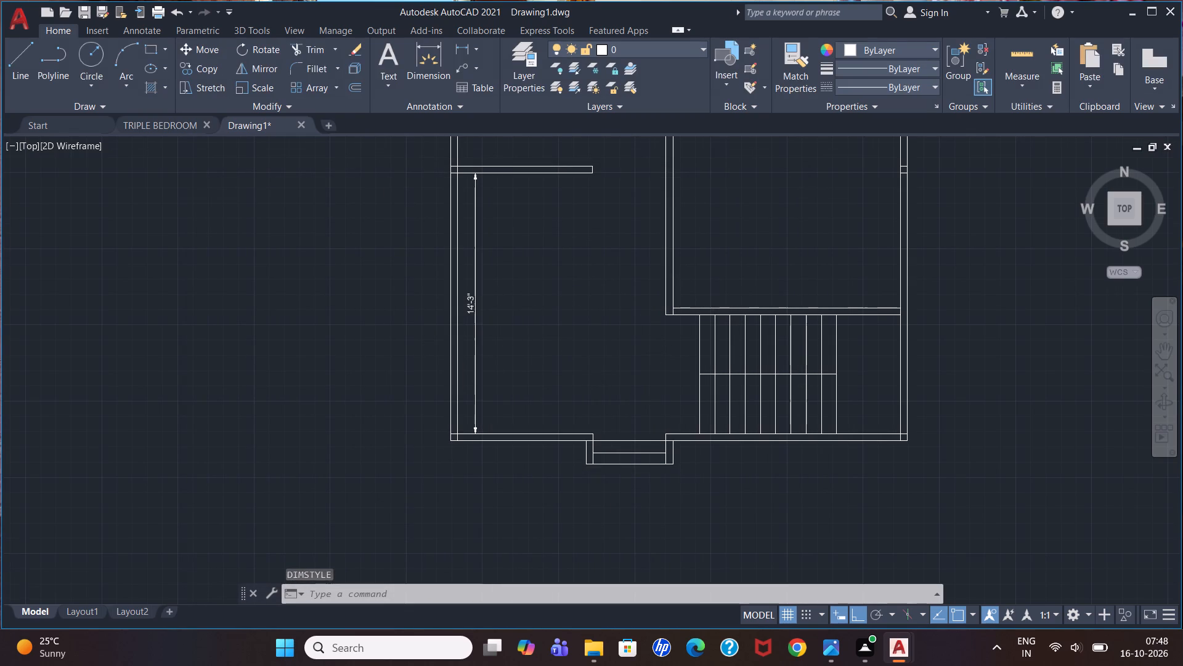
# Modify the ISO-25 dimension style to use a text height of 6".
pyautogui.scroll(-2, 479, 289)
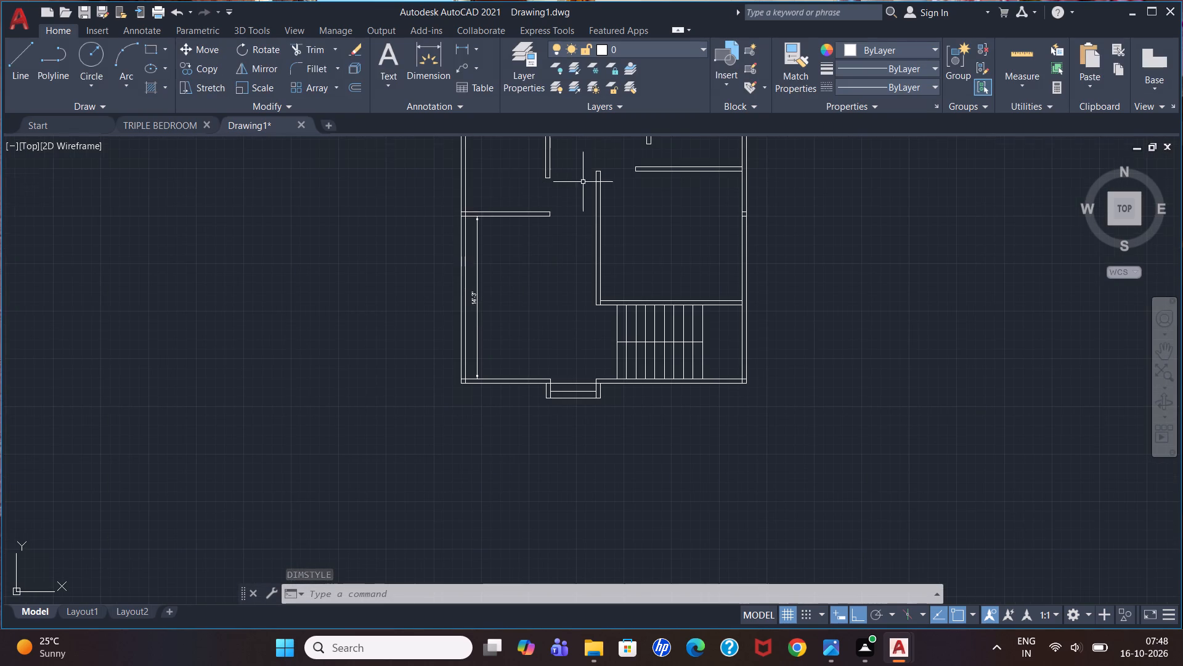
pyautogui.scroll(-3, 583, 182)
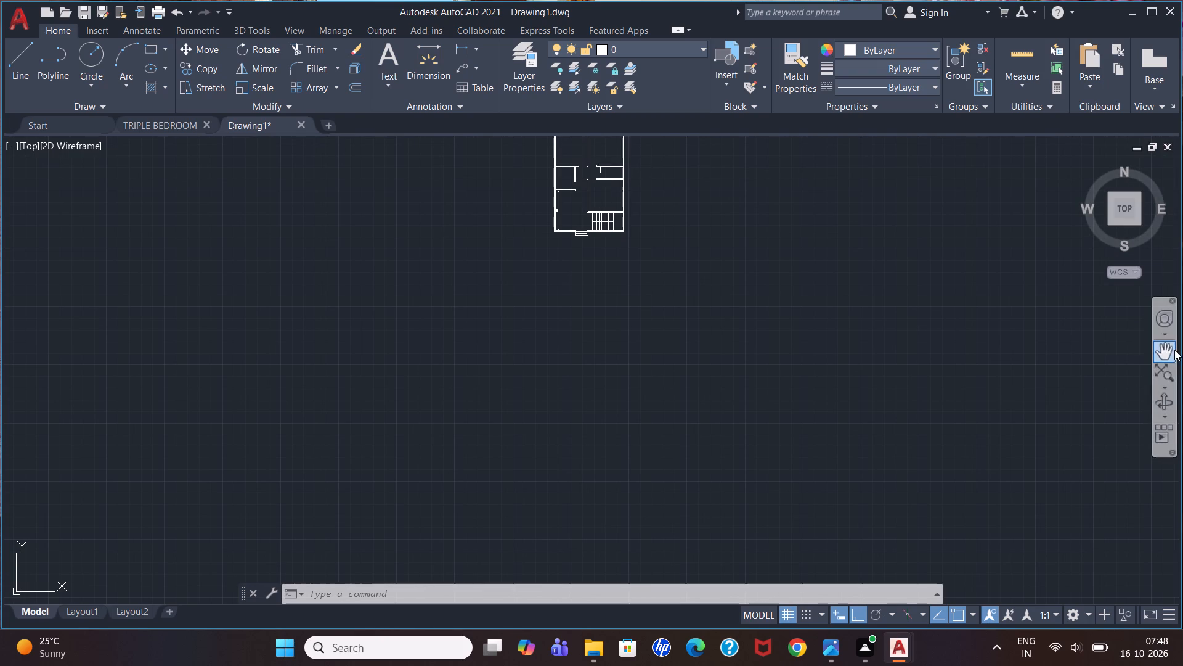
pyautogui.click(1172, 349)
pyautogui.moveTo(601, 234); pyautogui.dragTo(559, 369)
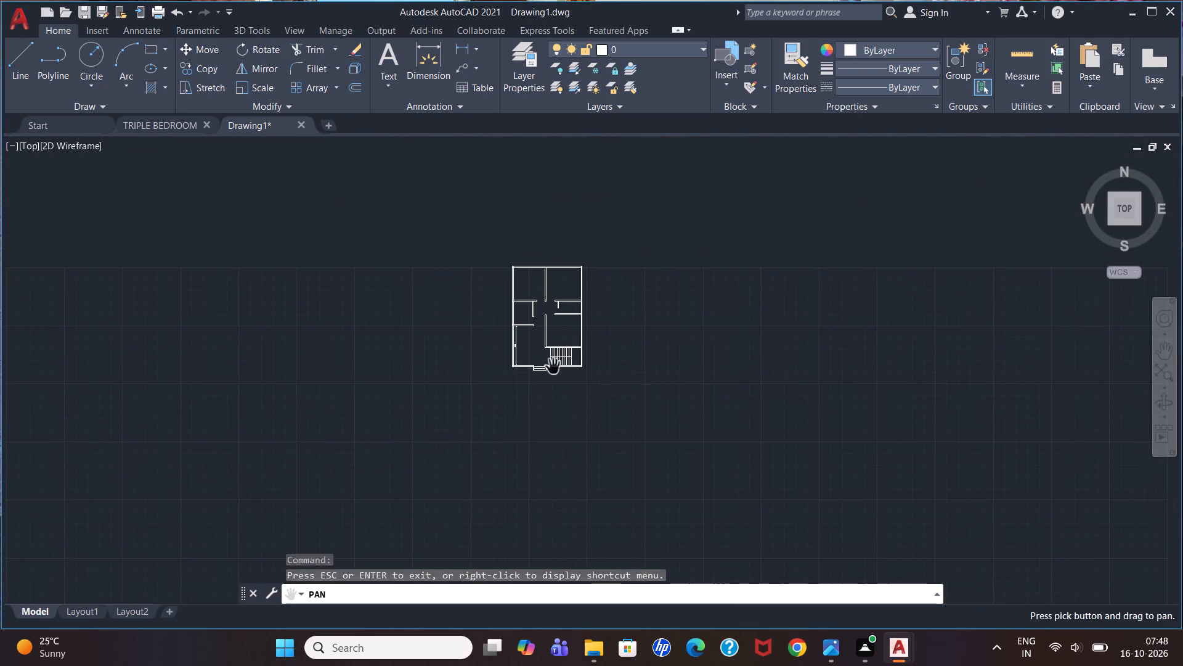
pyautogui.scroll(3, 542, 302)
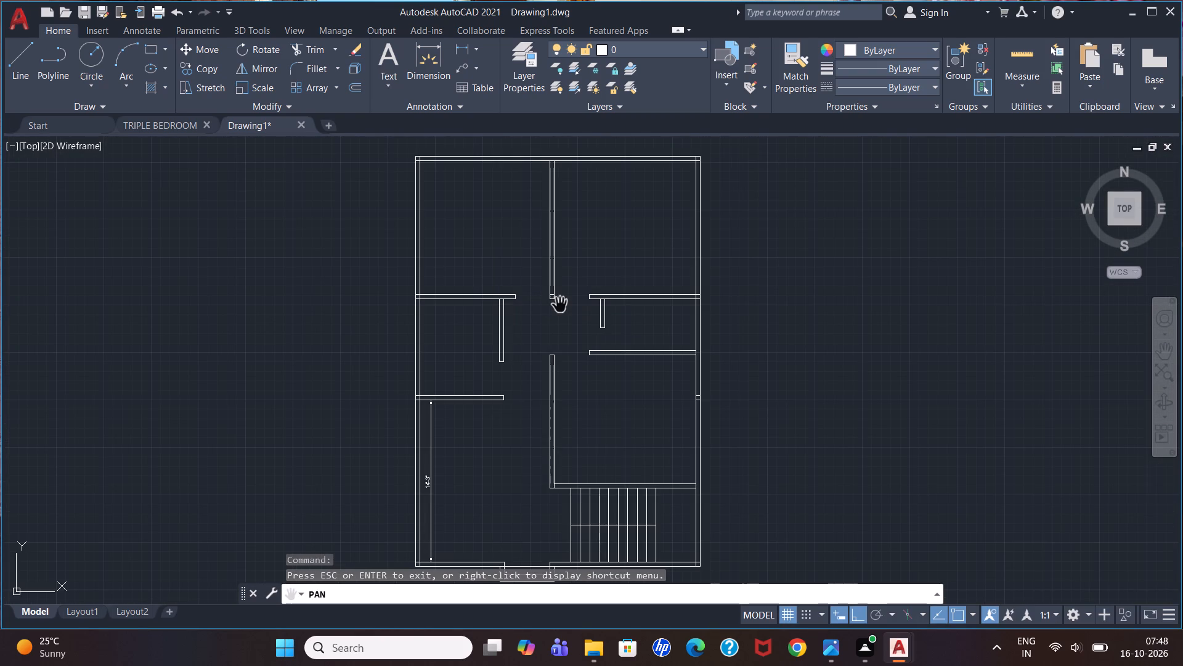
pyautogui.press('Escape')
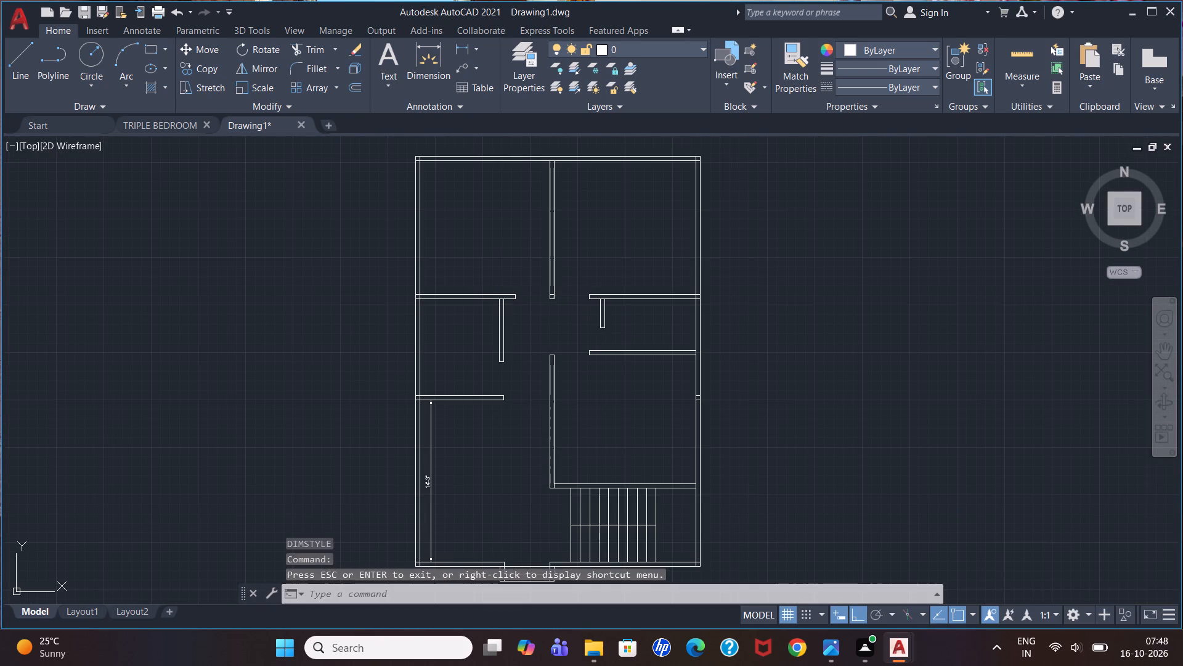
pyautogui.write('dim')
pyautogui.click(646, 371)
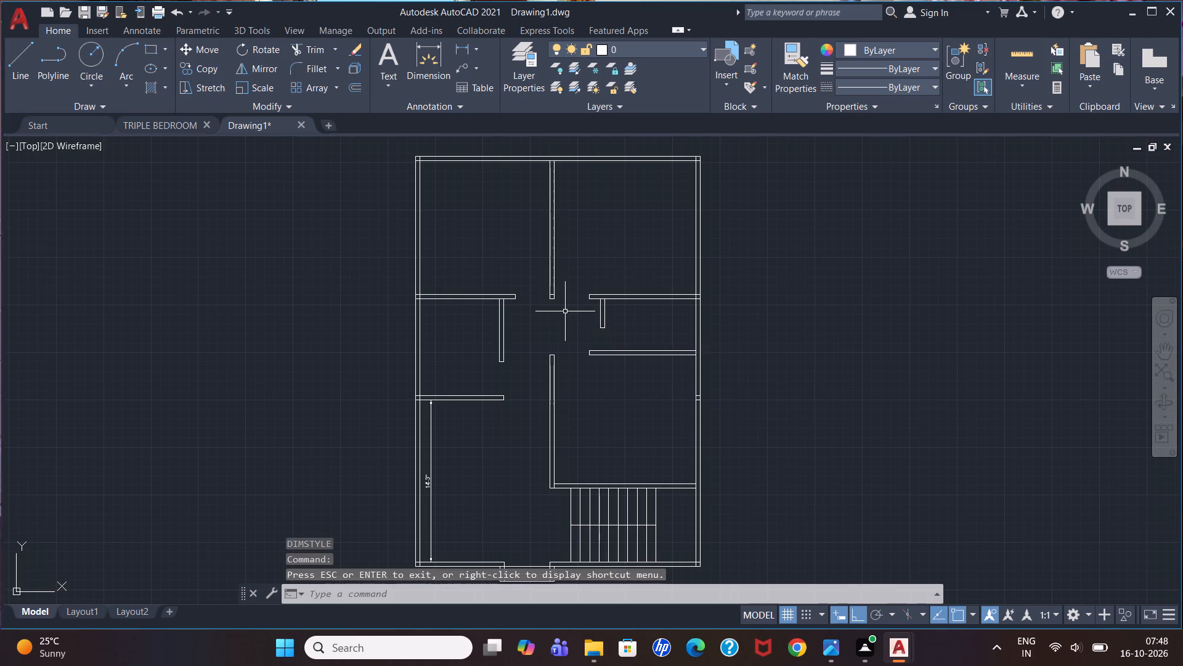
pyautogui.click(751, 289)
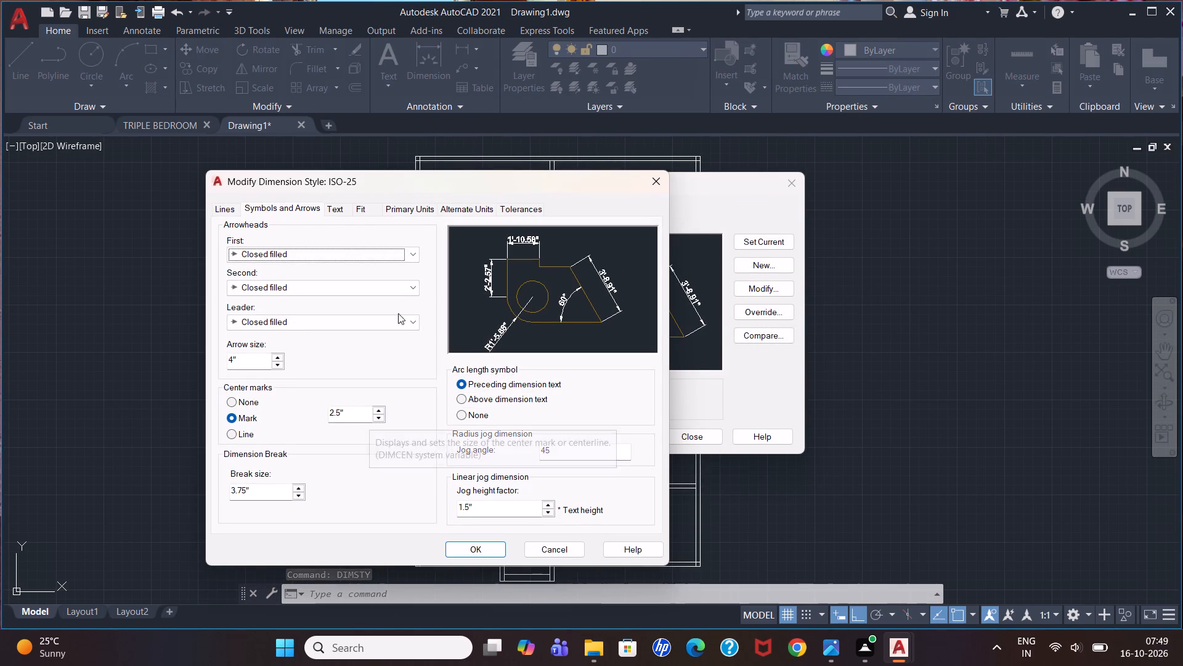
pyautogui.click(331, 210)
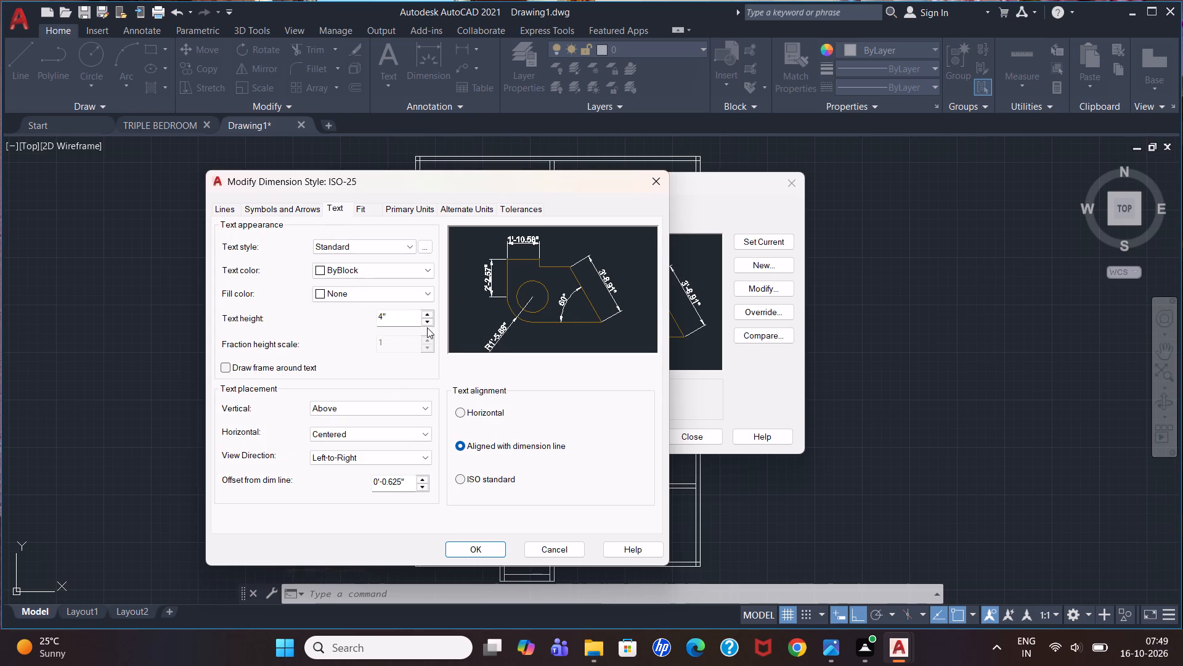
pyautogui.click(429, 313)
pyautogui.click(429, 313)
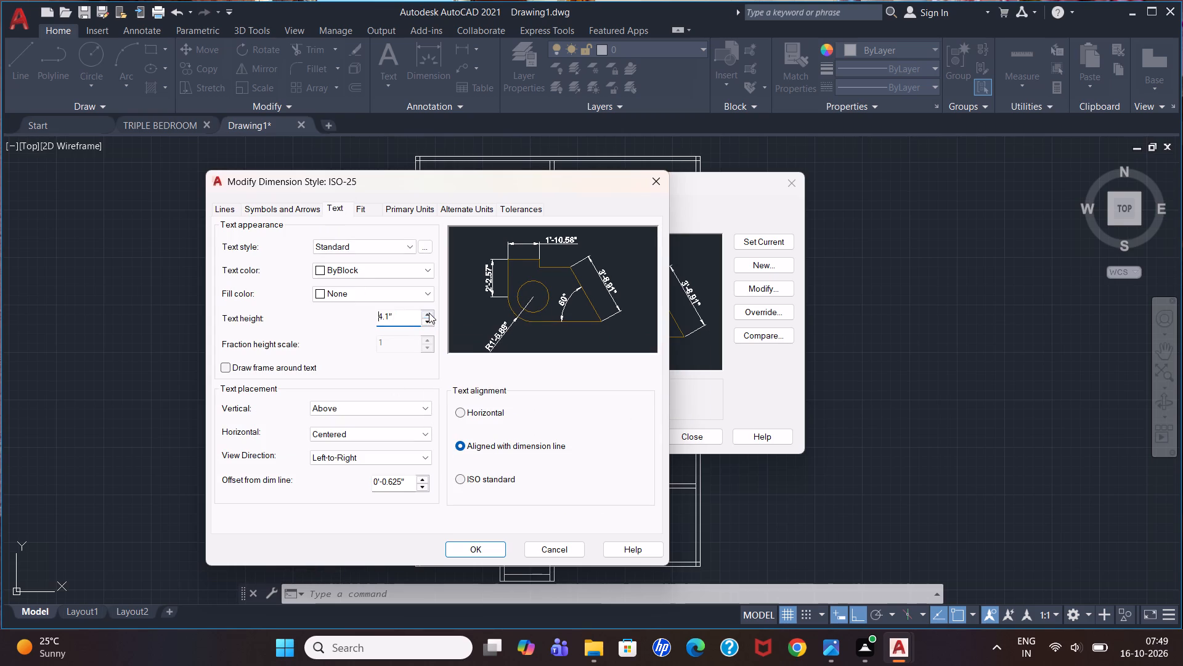
pyautogui.press('BackSpace')
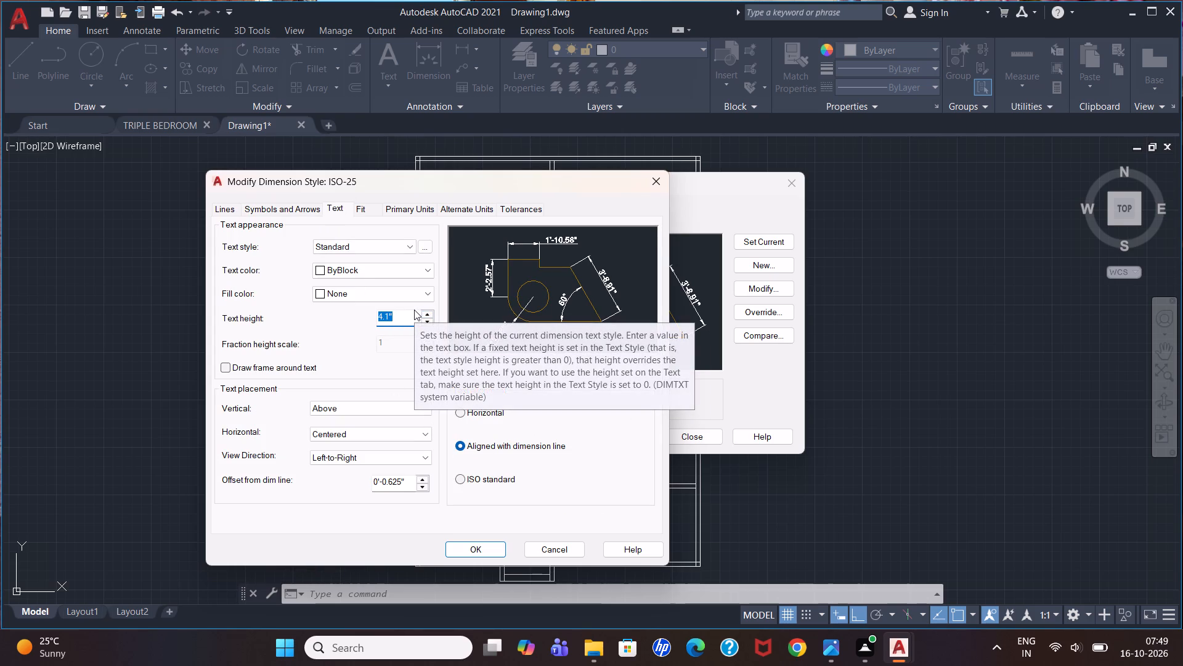
pyautogui.press('6')
pyautogui.hotkey('shift', '"')
pyautogui.press('Return')
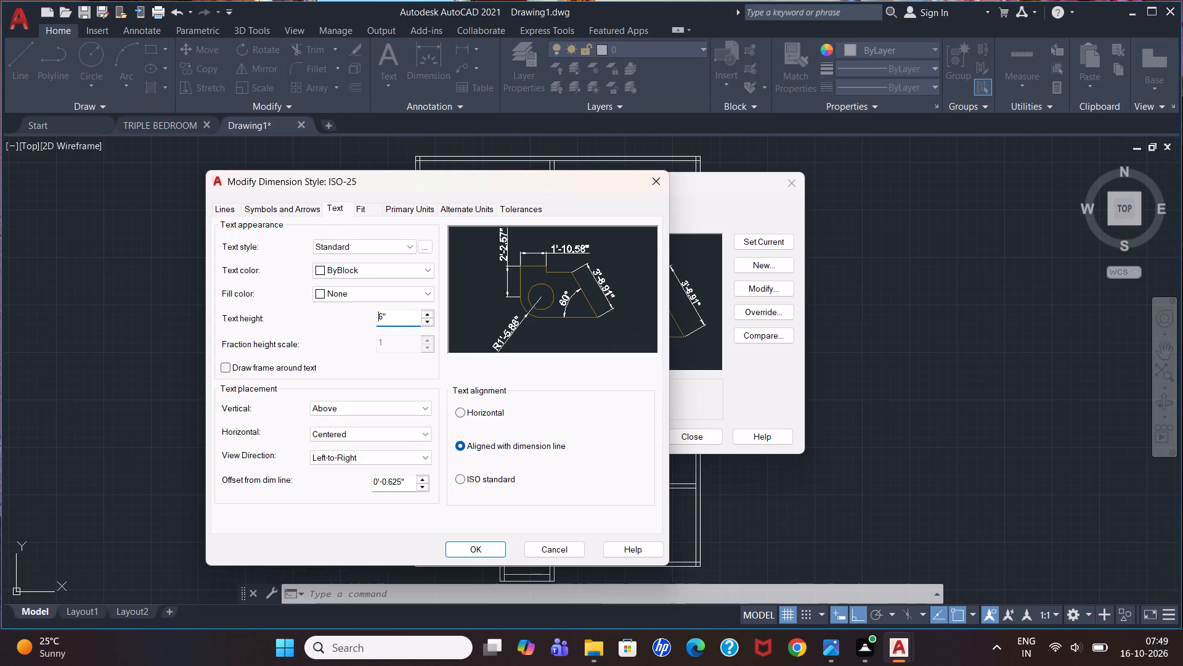
# Set the ISO-25 dimension style's arrow size to 6" and apply the style changes to the drawing.
pyautogui.click(295, 214)
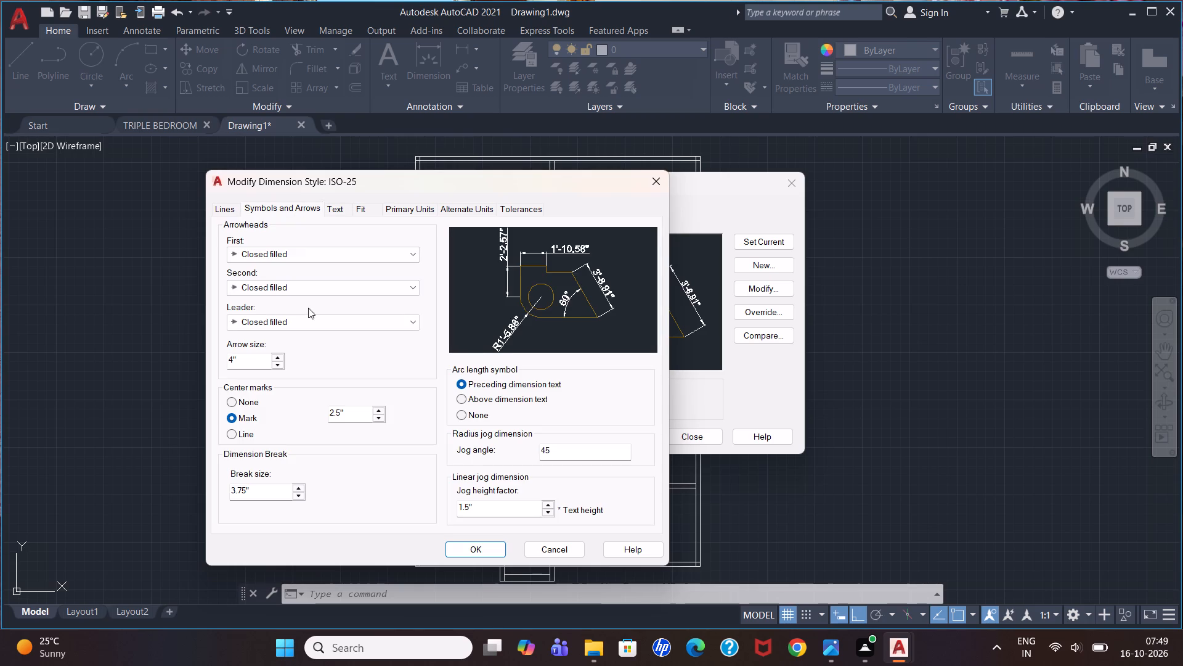
pyautogui.click(266, 359)
pyautogui.moveTo(251, 359); pyautogui.dragTo(187, 364)
pyautogui.write('6"')
pyautogui.press('Return')
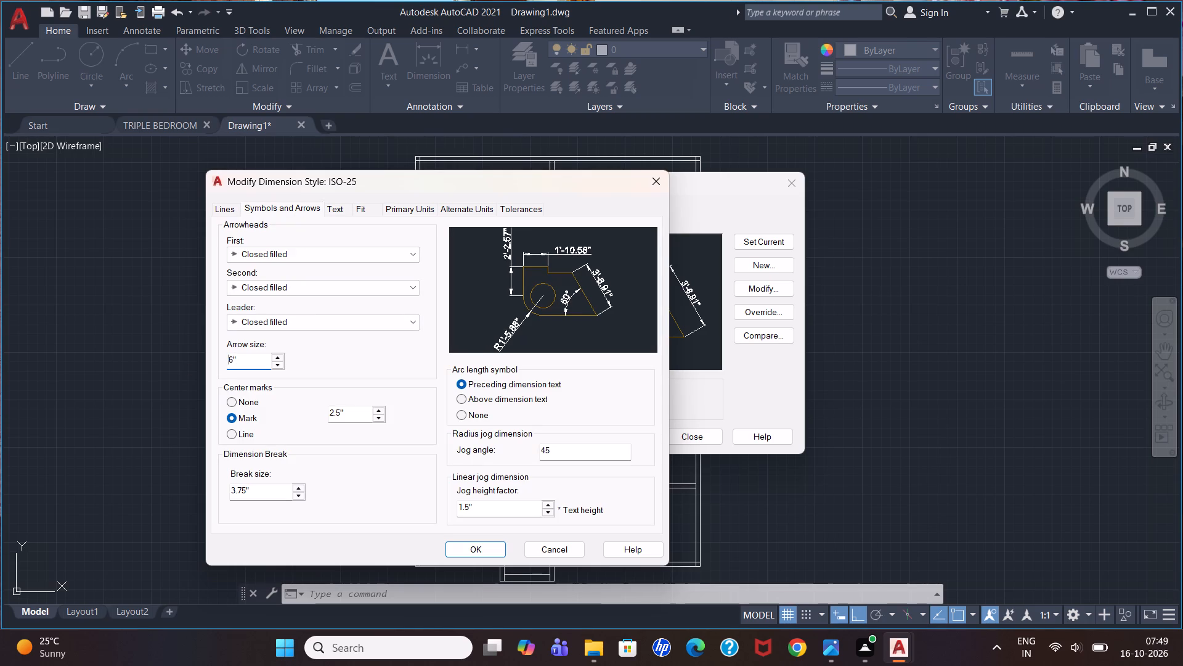
pyautogui.click(472, 551)
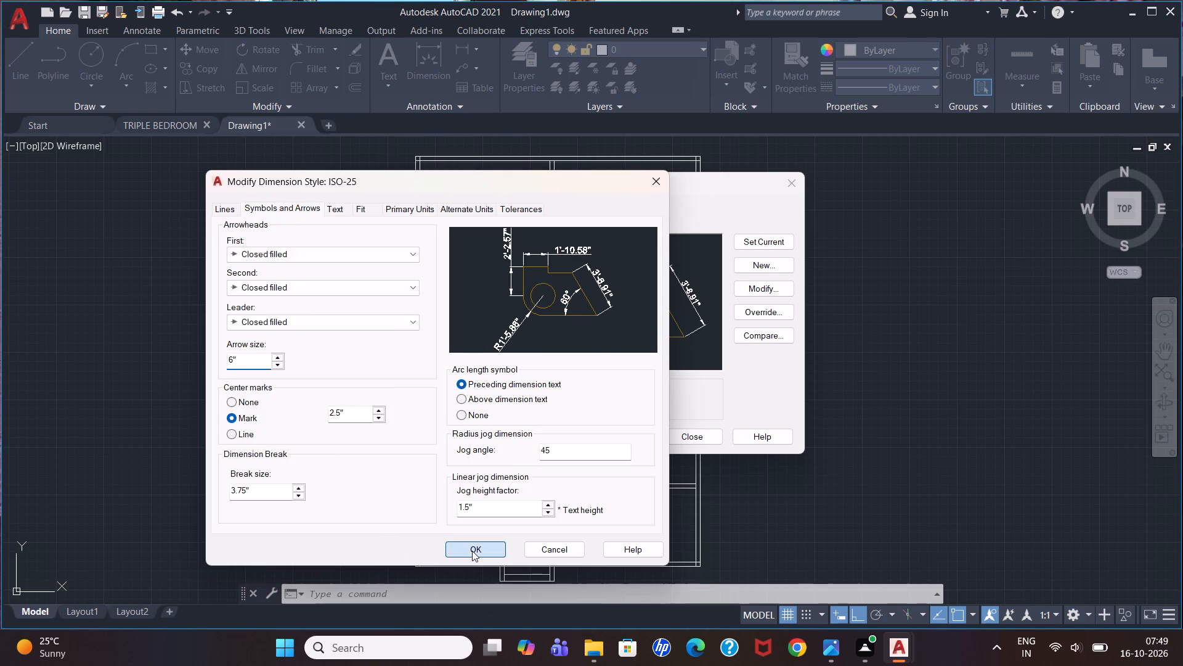
pyautogui.click(688, 438)
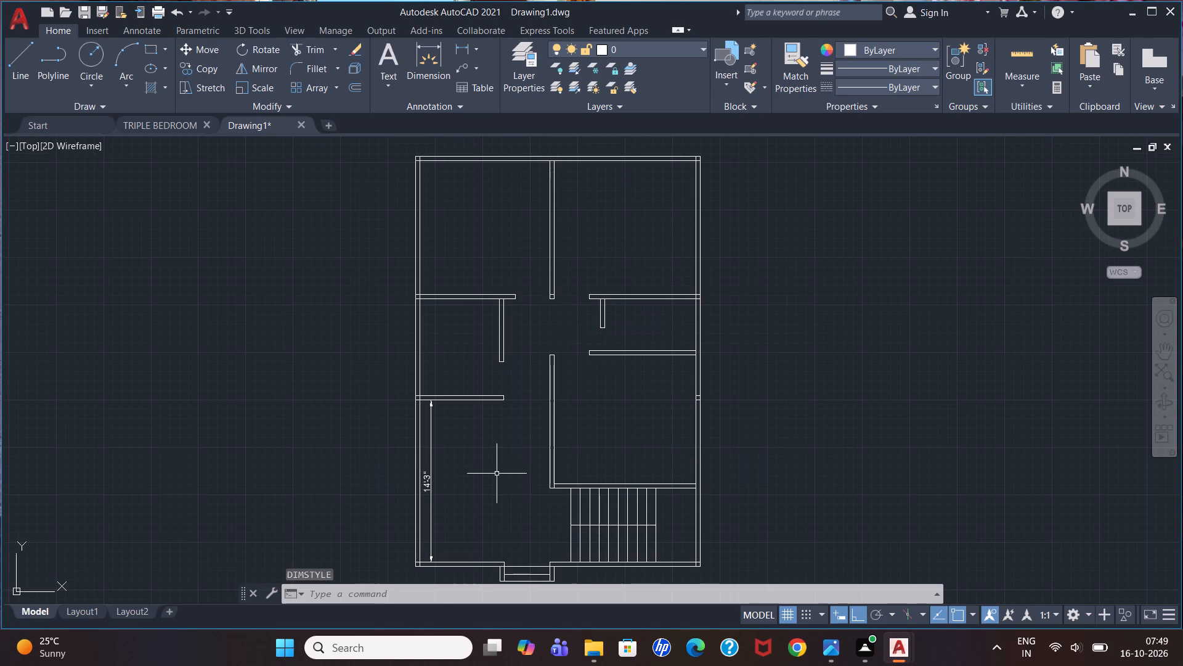
# Add a horizontal linear dimension across the lower-left room, from the left wall's inner face to the central partition, just below the room's upper partition.
pyautogui.scroll(-1, 497, 474)
pyautogui.scroll(1, 491, 490)
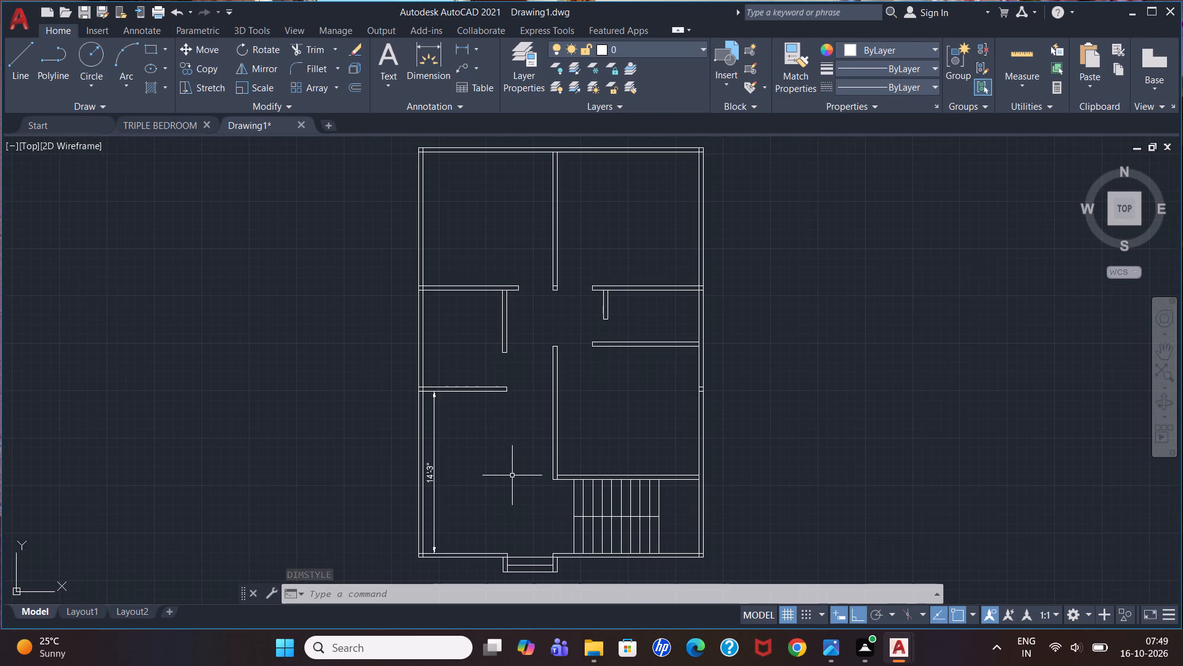
pyautogui.click(466, 46)
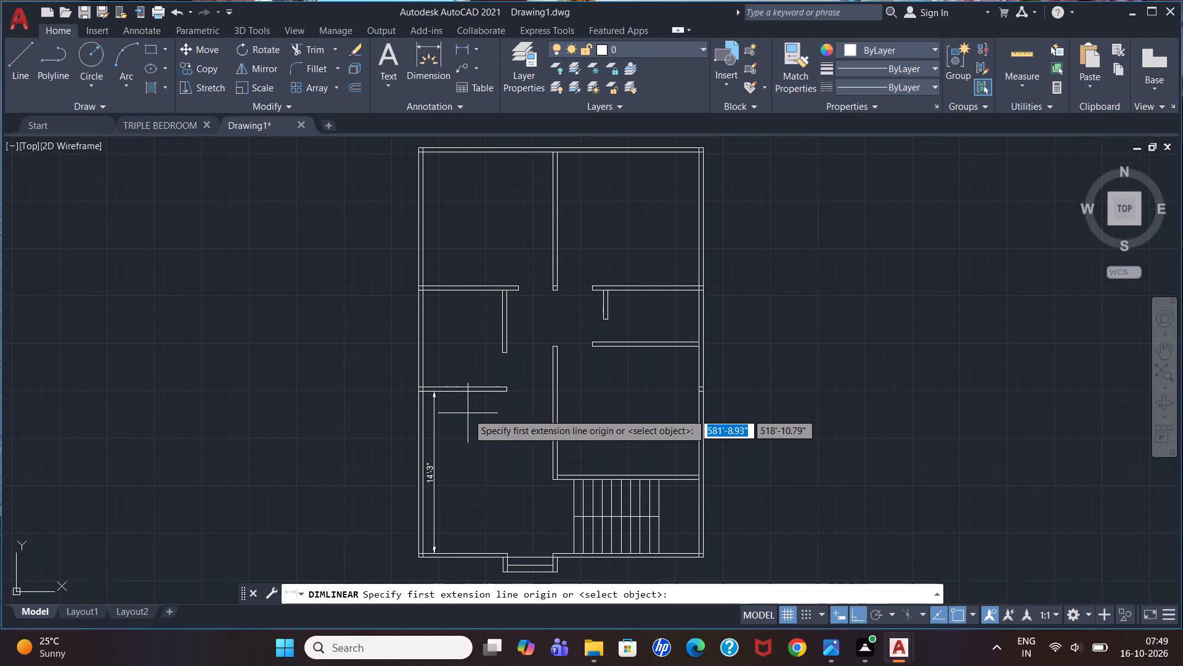
pyautogui.click(422, 413)
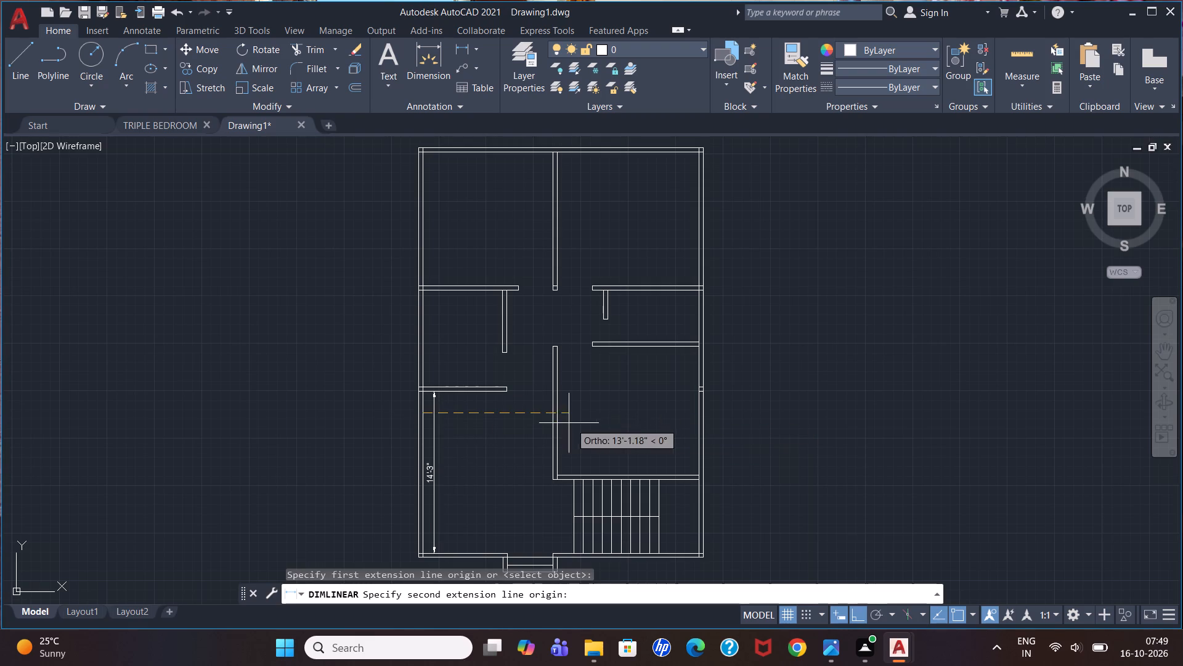
pyautogui.click(548, 408)
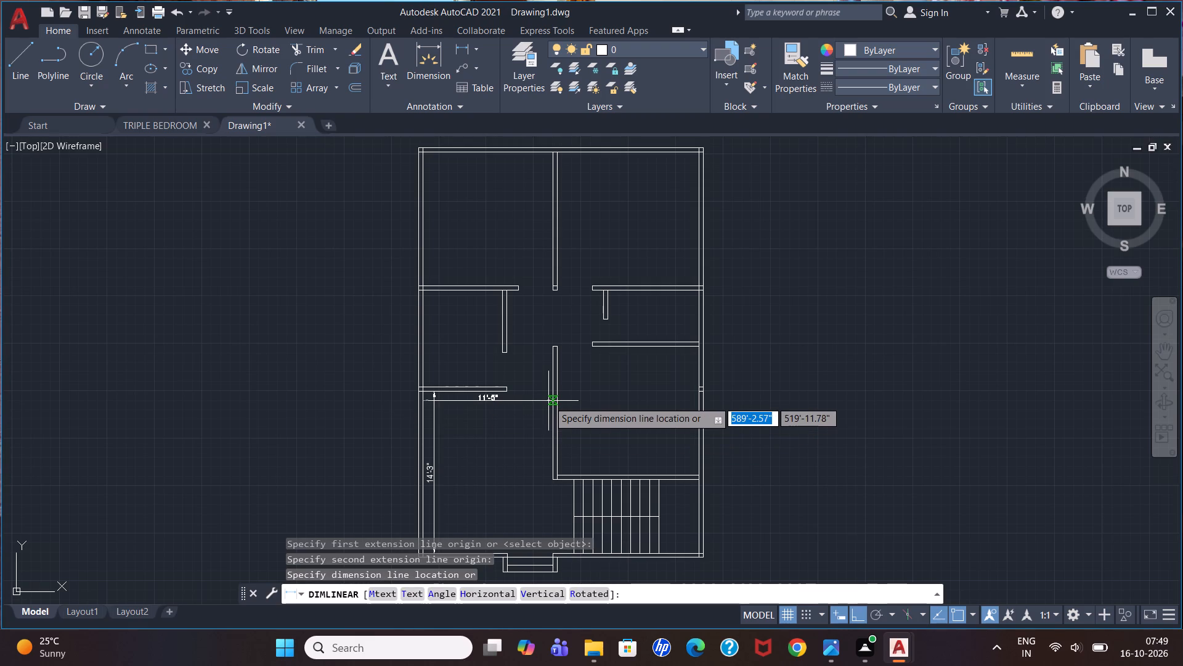
pyautogui.click(550, 407)
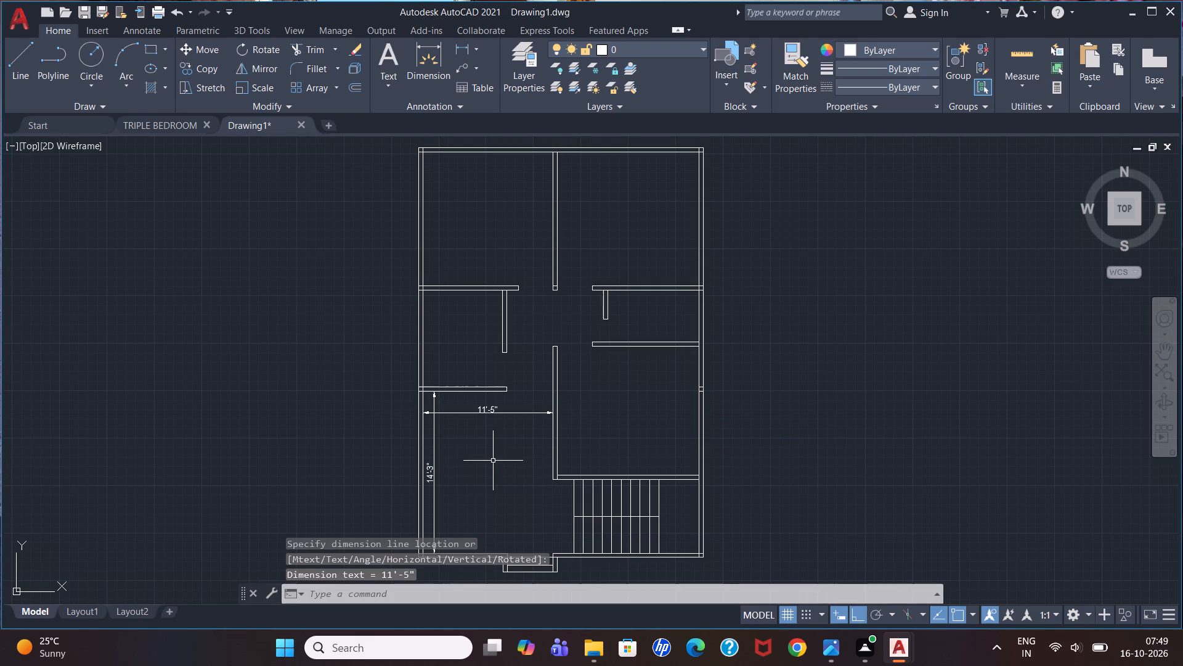
# Add a horizontal linear dimension across the middle-left room, from the left wall's inner face to the short vertical partition, just below its upper wall.
pyautogui.click(469, 48)
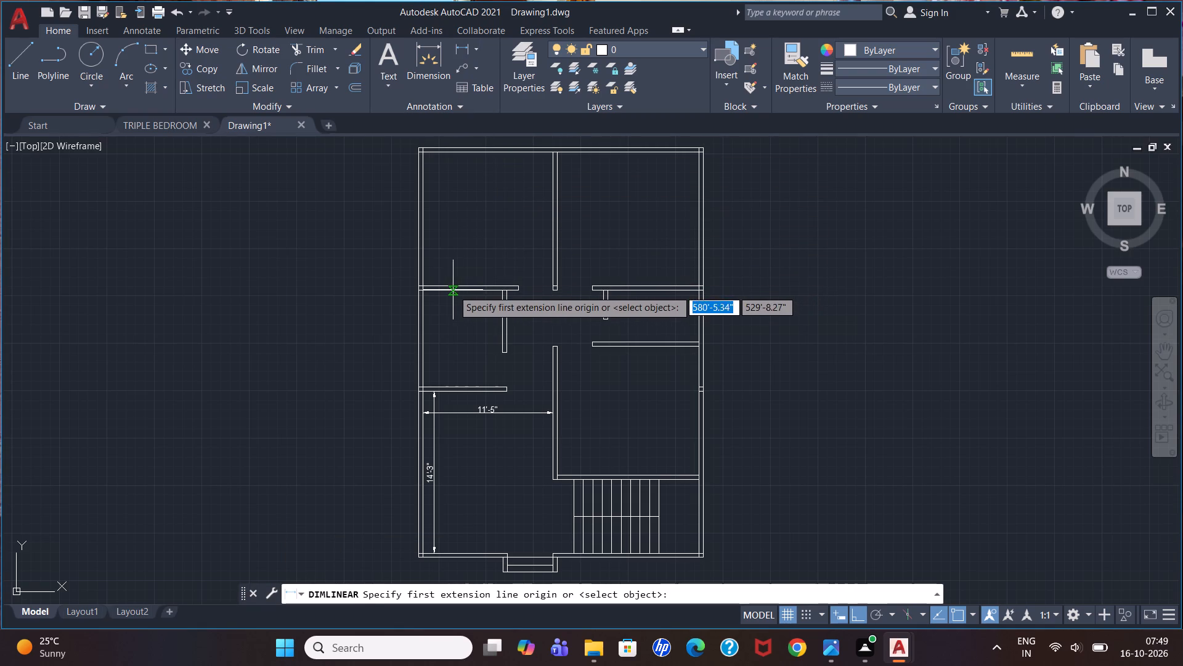
pyautogui.click(420, 290)
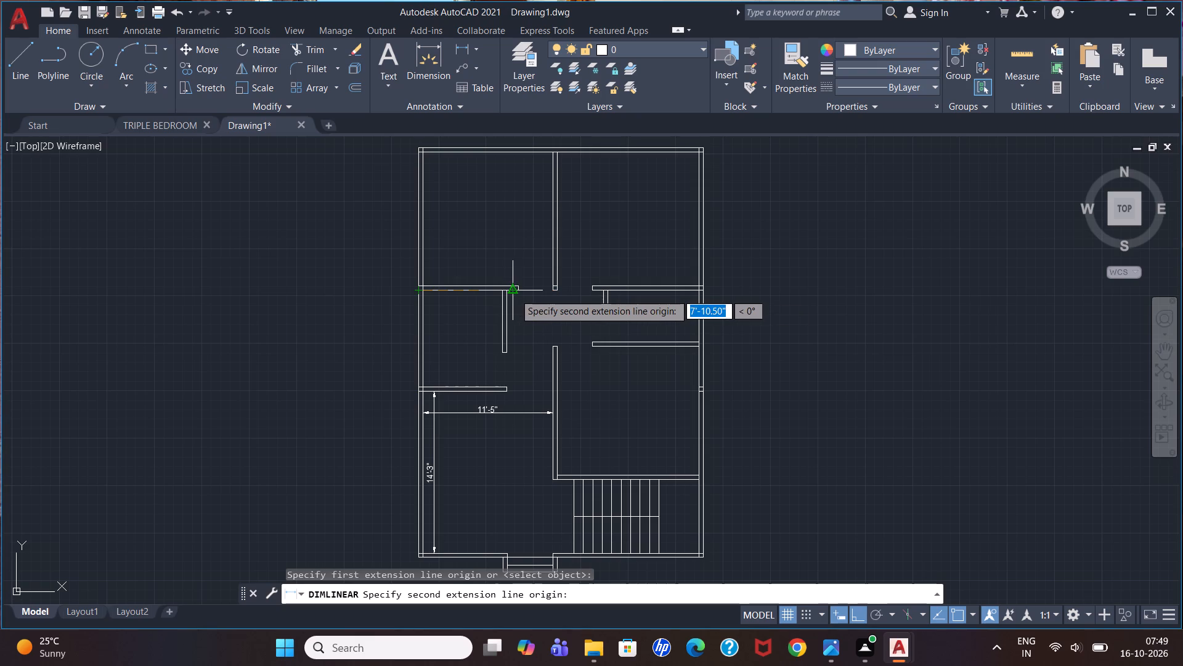
pyautogui.click(500, 294)
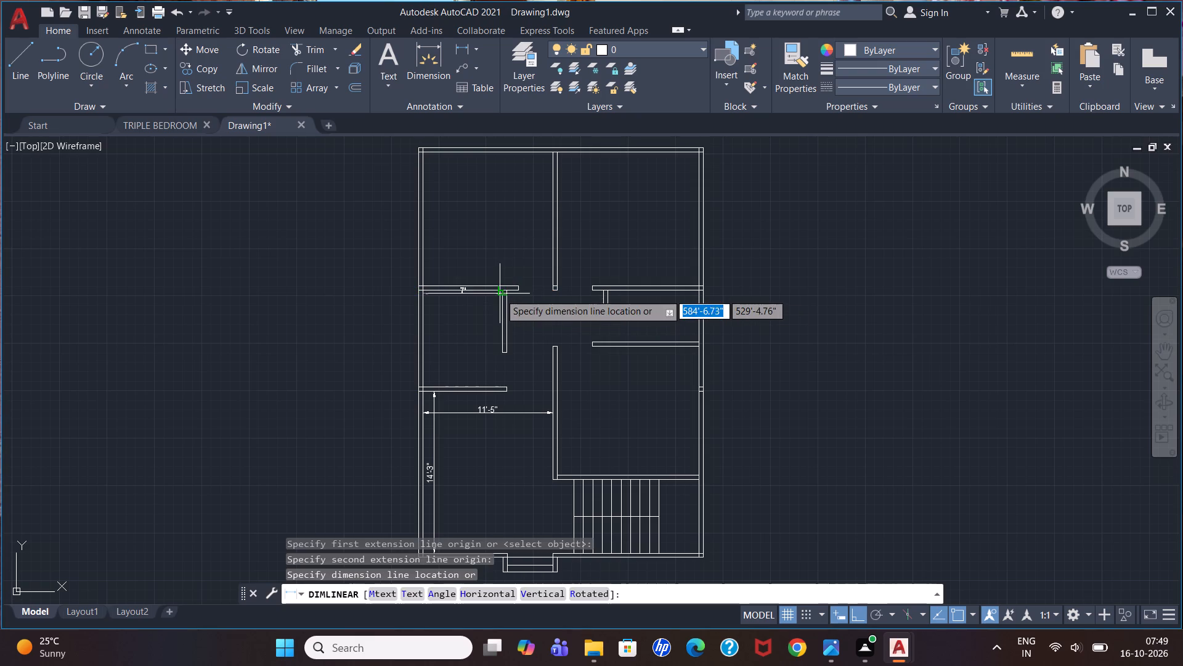
pyautogui.click(498, 303)
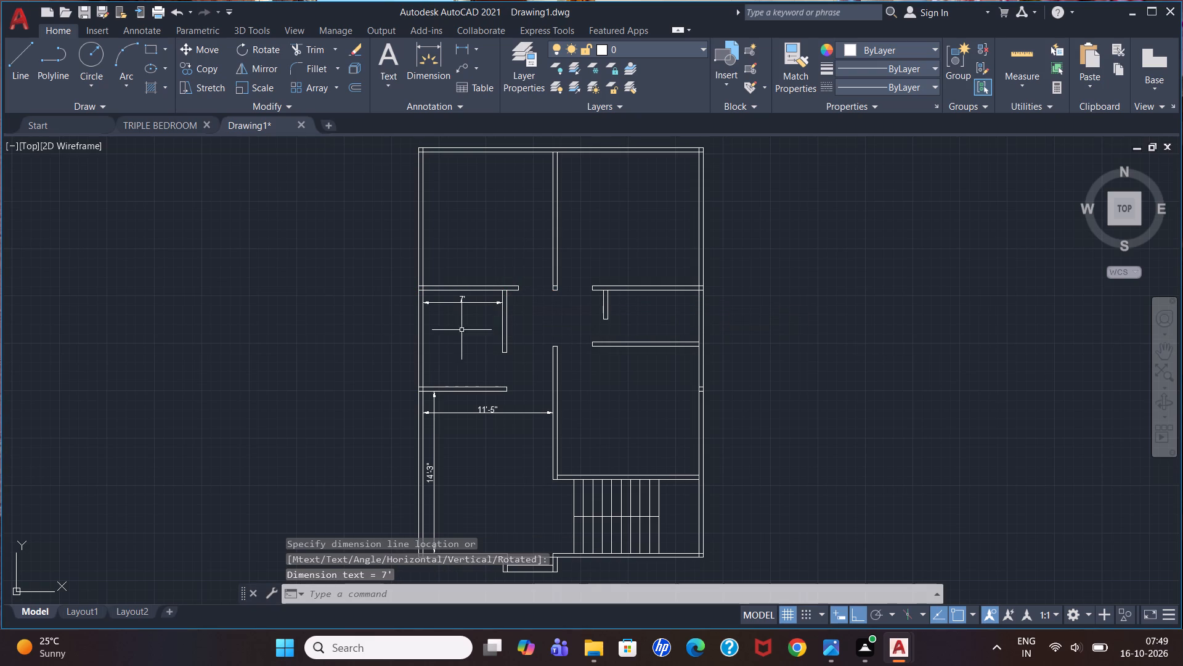
# Add a vertical linear dimension in the middle-left room between its upper and lower partitions, close to the left wall.
pyautogui.click(465, 45)
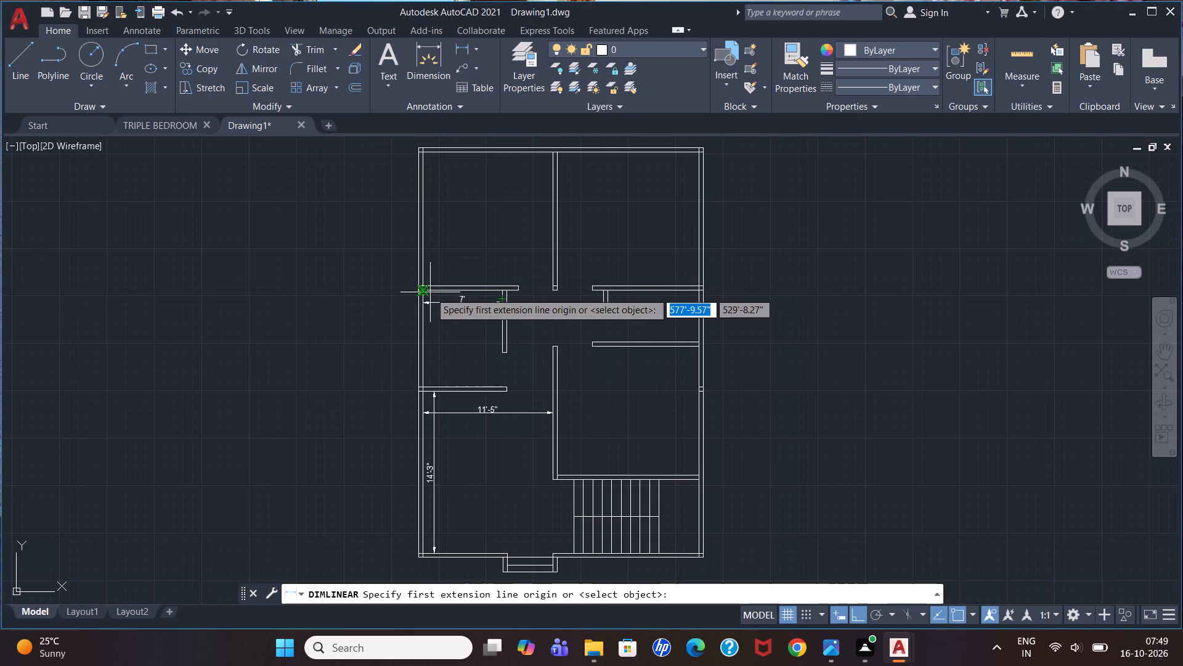
pyautogui.click(425, 292)
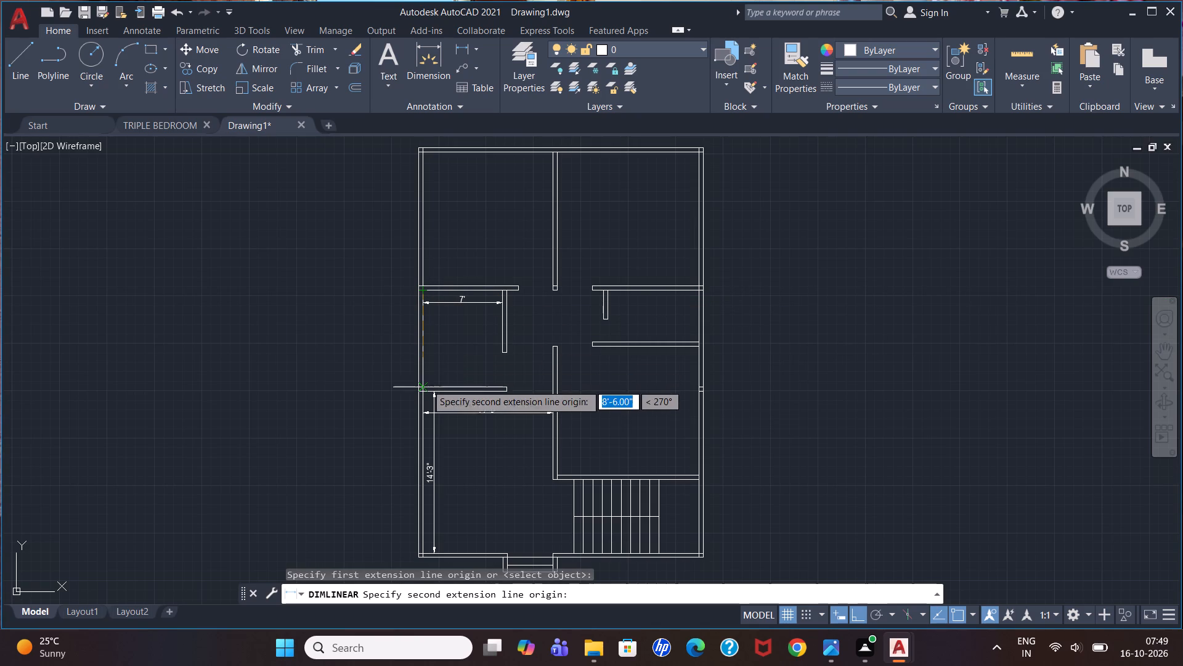
pyautogui.click(426, 390)
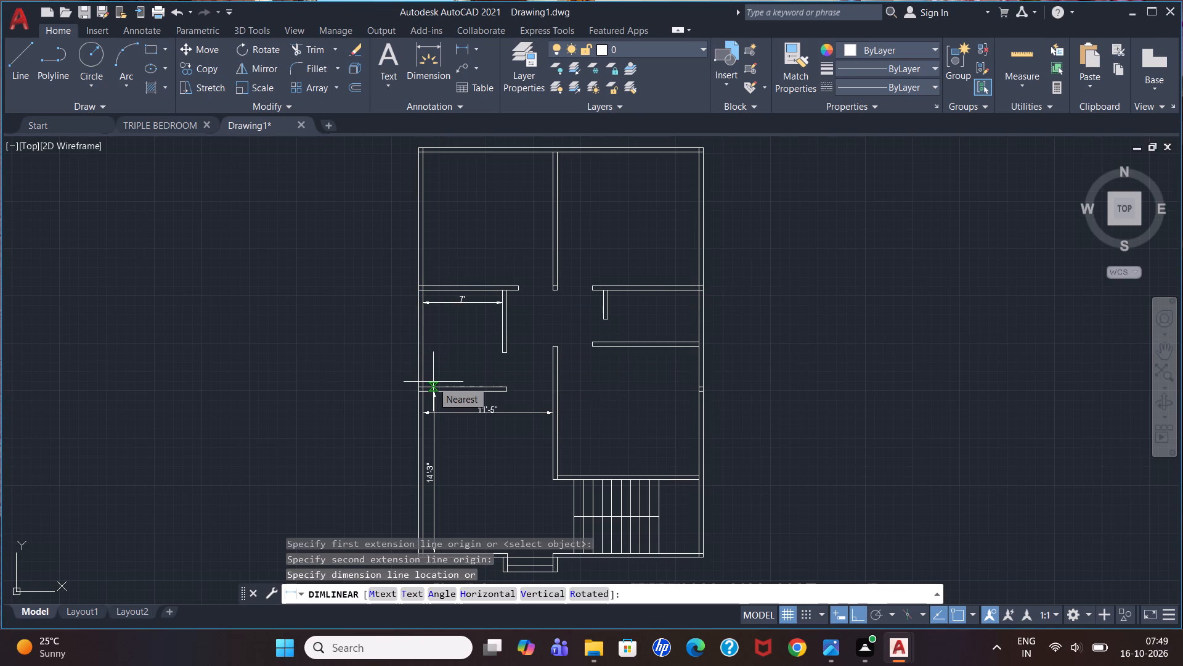
pyautogui.click(434, 382)
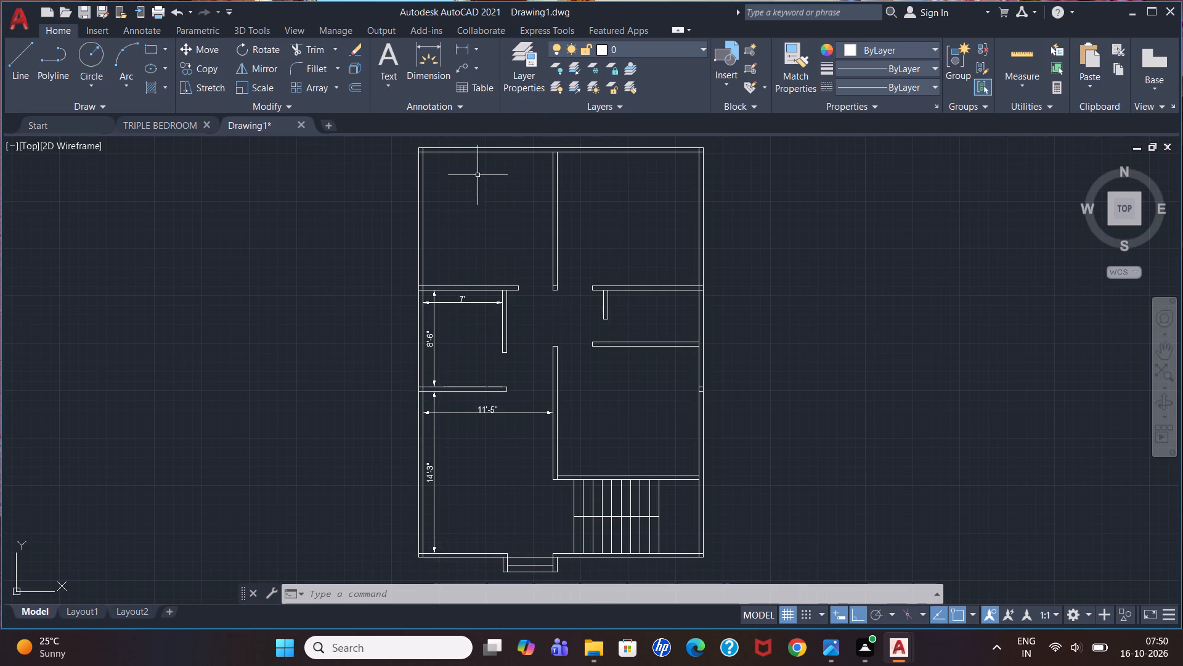
# Draw an L-shaped line in the middle-left room, running left from the short vertical partition, just below its 7' dimension, then down to the lower partition.
pyautogui.click(466, 44)
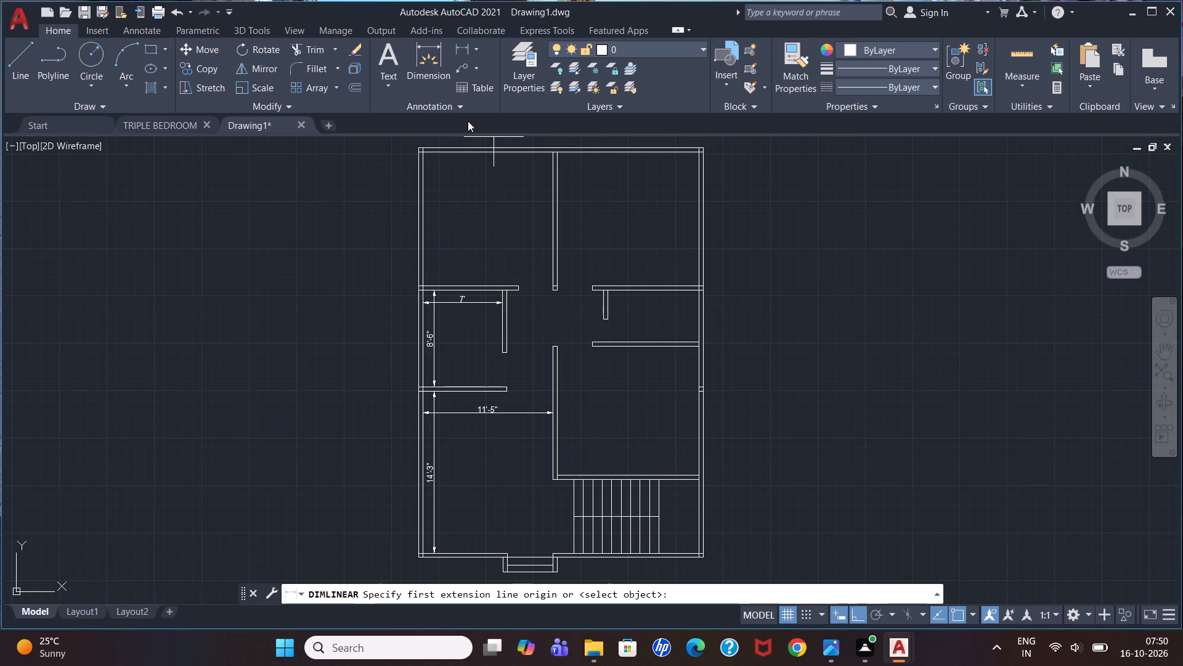
pyautogui.press('Escape')
pyautogui.press('l')
pyautogui.press('Return')
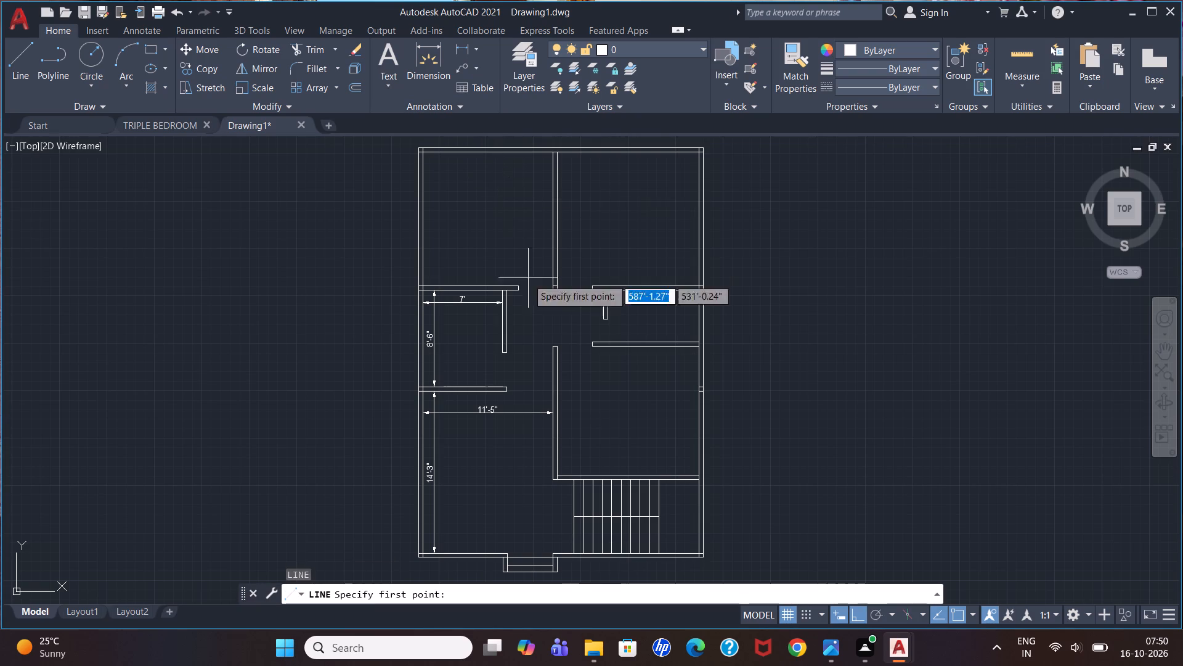
pyautogui.scroll(1, 494, 317)
pyautogui.click(502, 304)
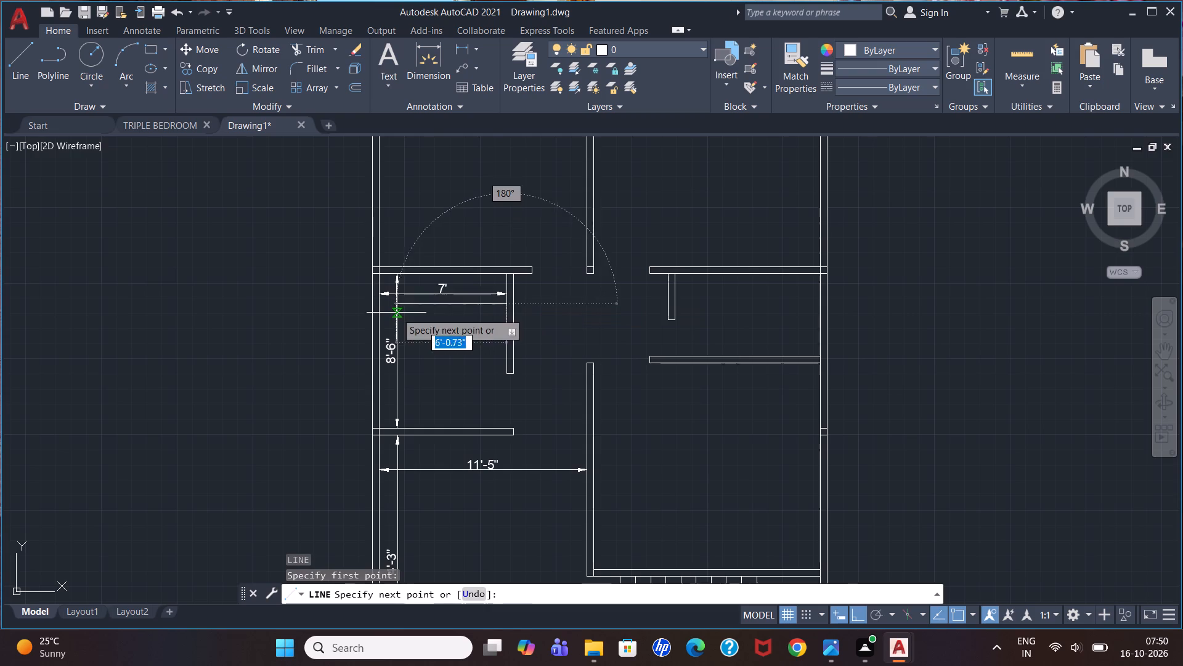
pyautogui.click(405, 309)
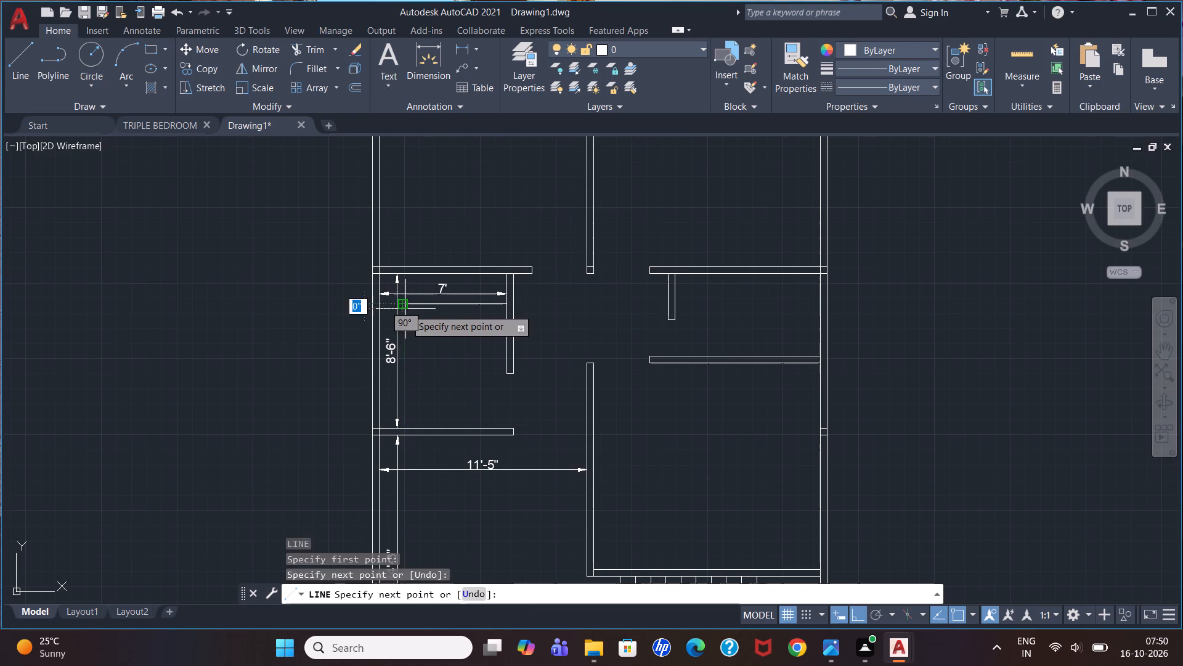
pyautogui.click(409, 429)
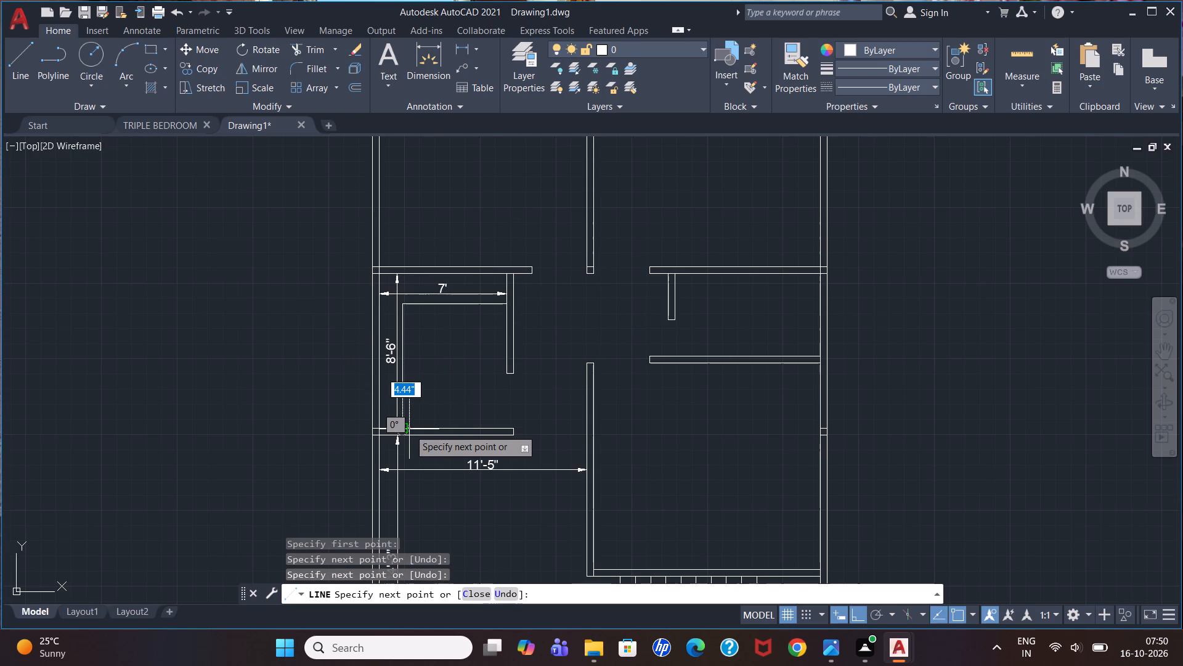
pyautogui.press('Escape')
# Add a vertical linear dimension in the upper-left room, from its lower partition to the top wall's inner face, close to the left wall.
pyautogui.scroll(-2, 442, 263)
pyautogui.scroll(2, 460, 186)
pyautogui.click(465, 51)
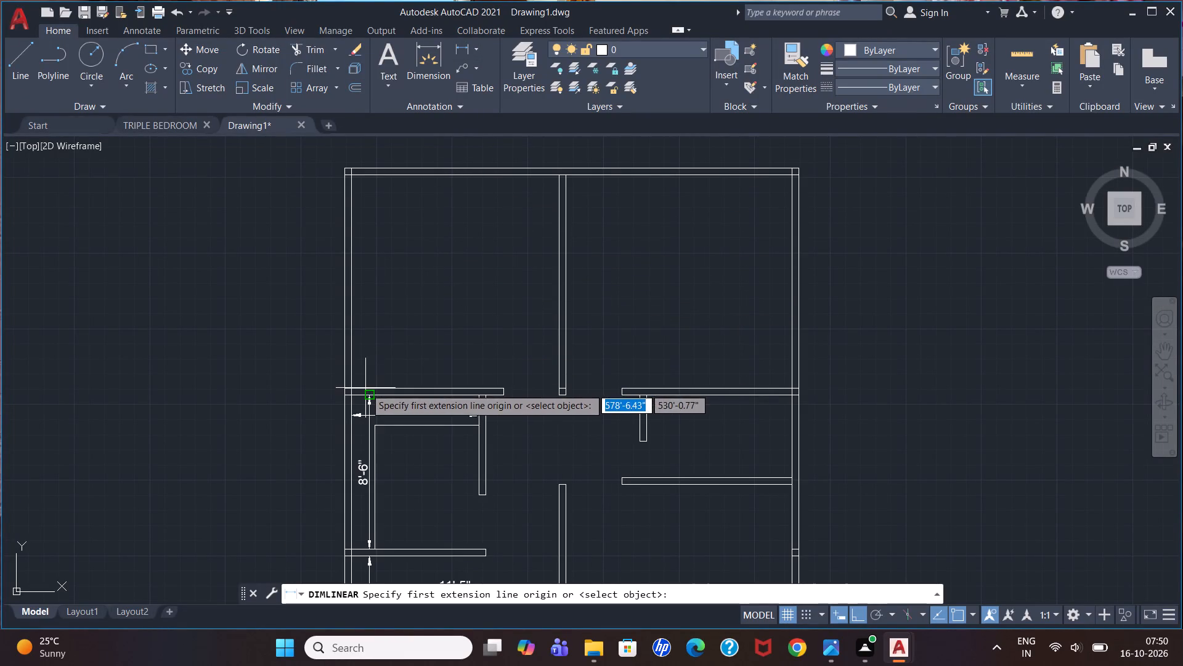
pyautogui.click(348, 385)
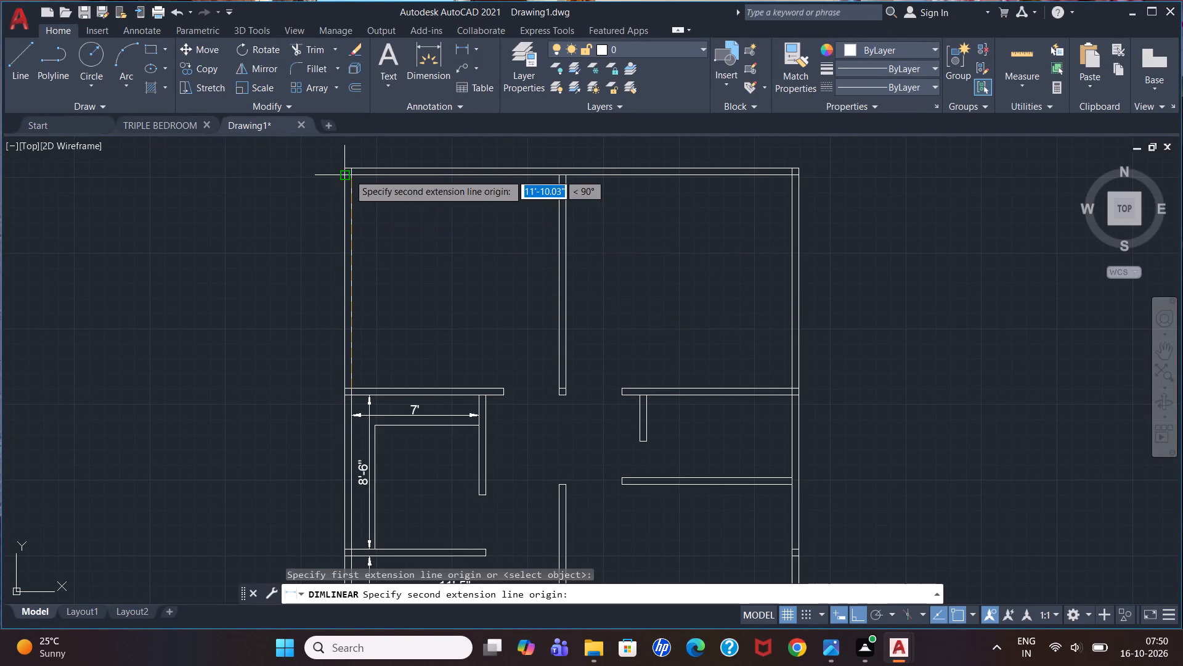
pyautogui.click(353, 176)
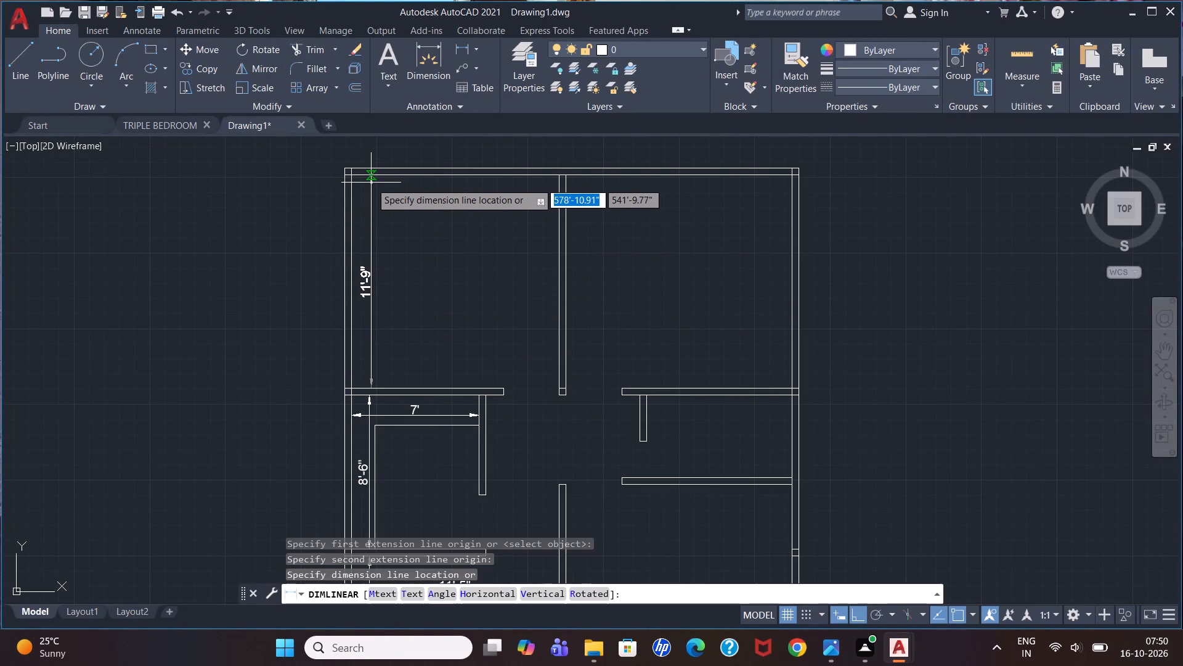
pyautogui.click(370, 183)
# Add a horizontal linear dimension across the upper-left room, from the left wall's inner face to the central partition, just below the top wall.
pyautogui.click(466, 45)
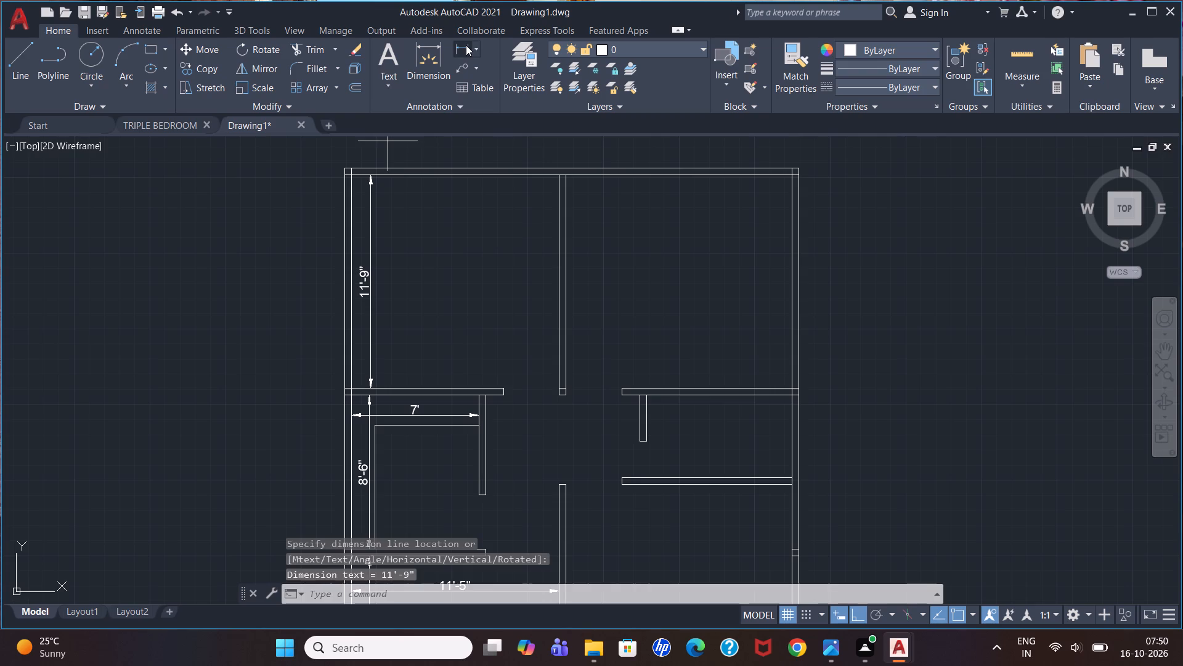
pyautogui.click(352, 179)
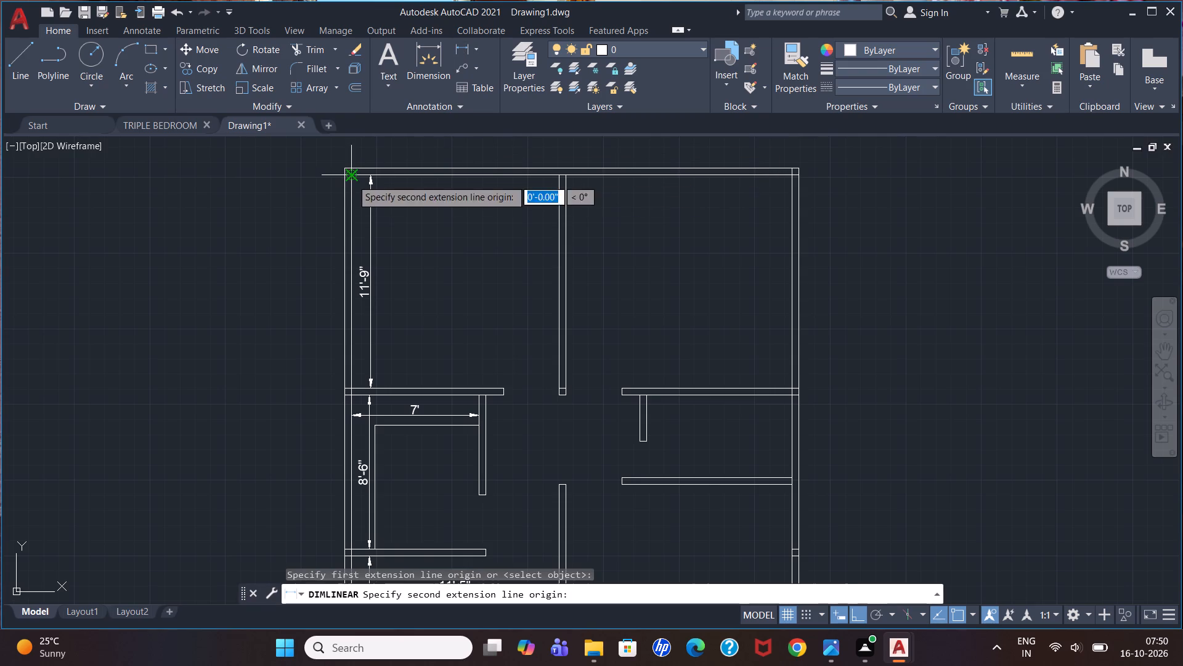
pyautogui.click(556, 179)
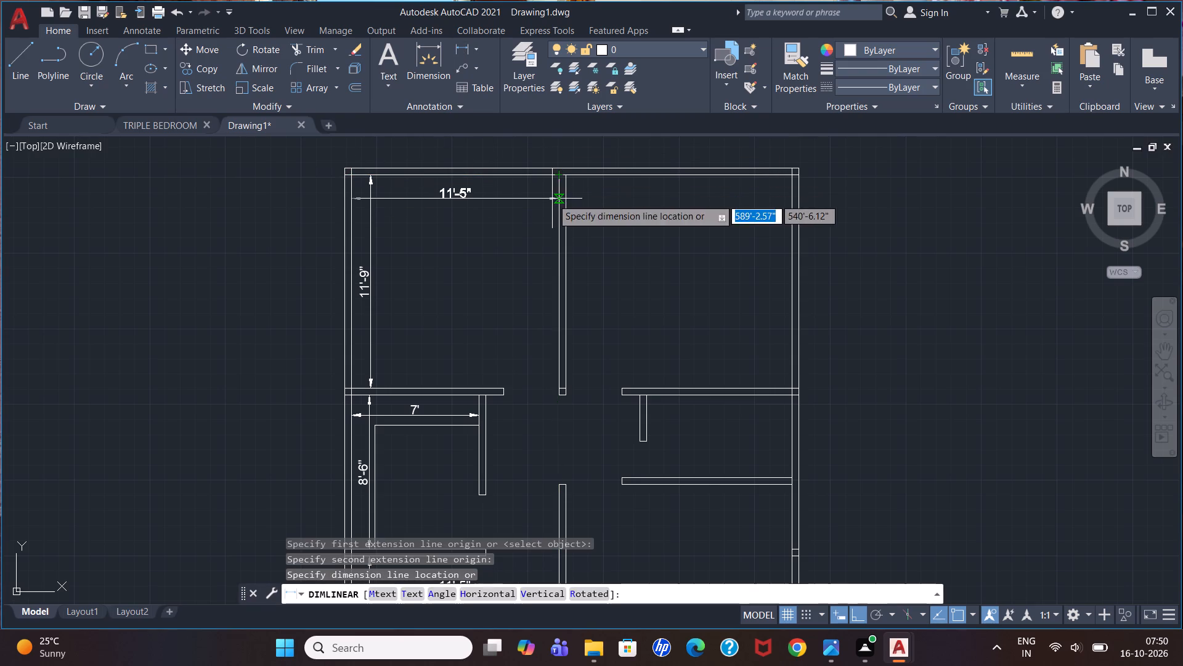
pyautogui.click(551, 204)
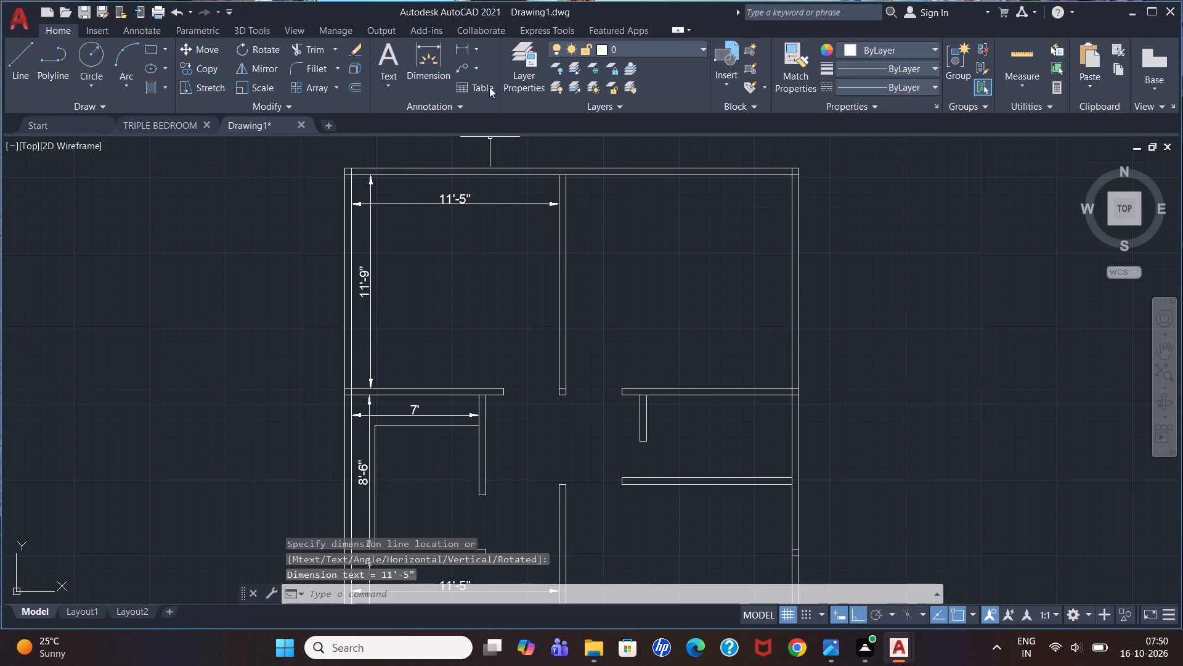
# Add a horizontal linear dimension across the upper-right room, from the central partition to the right wall's inner face, just below the top wall.
pyautogui.click(460, 48)
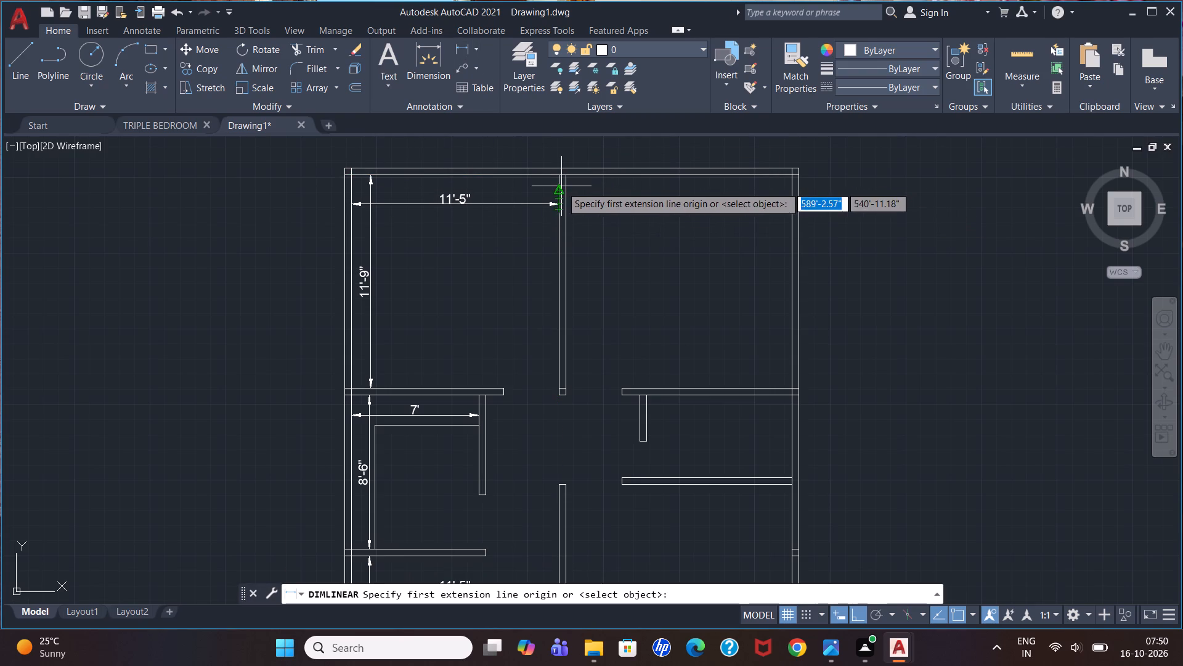
pyautogui.click(564, 178)
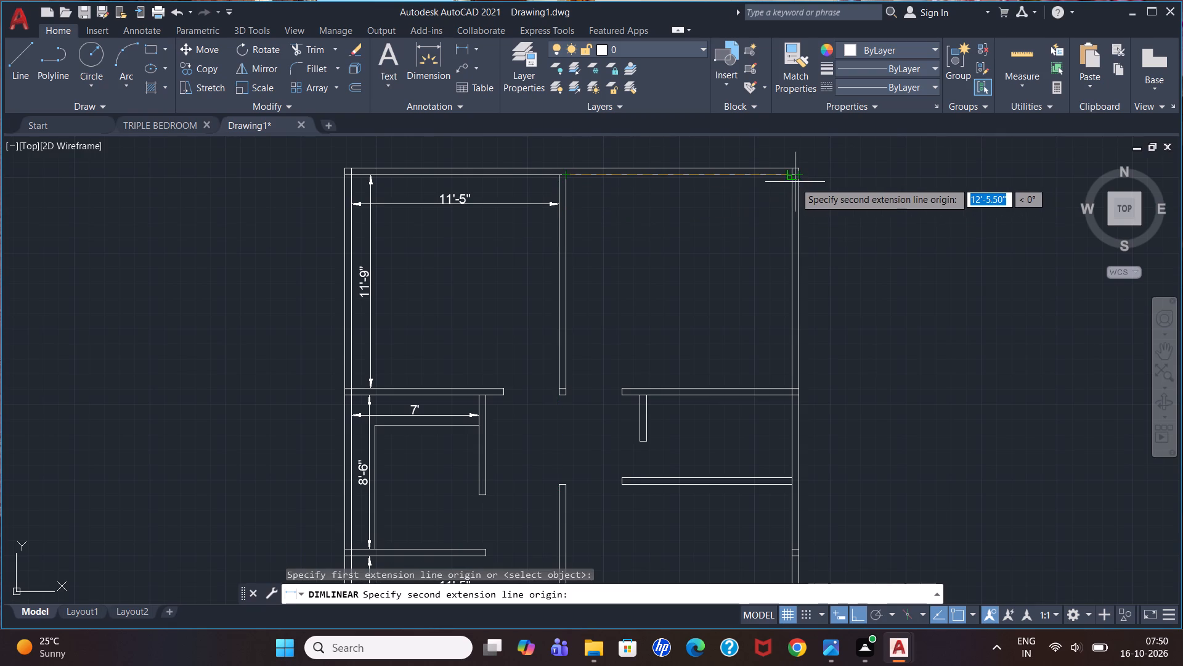
pyautogui.click(793, 182)
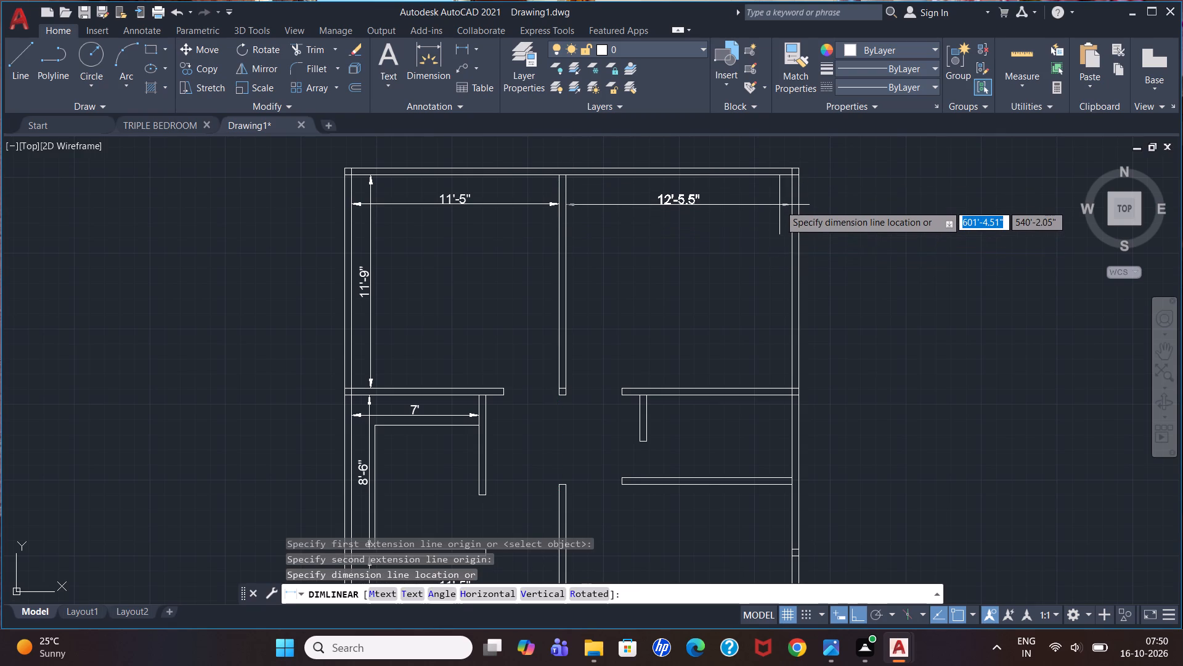
pyautogui.click(780, 203)
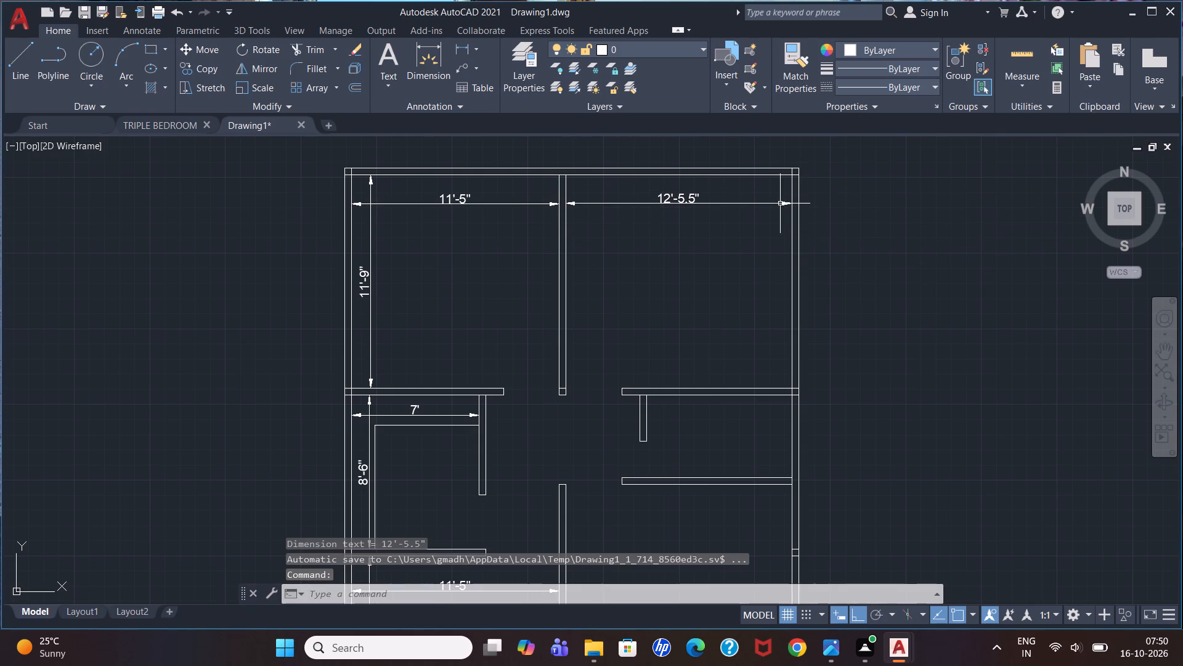
# Add a vertical linear dimension in the upper-right room, from the top wall's inner face to its lower partition, close to the right wall.
pyautogui.click(460, 51)
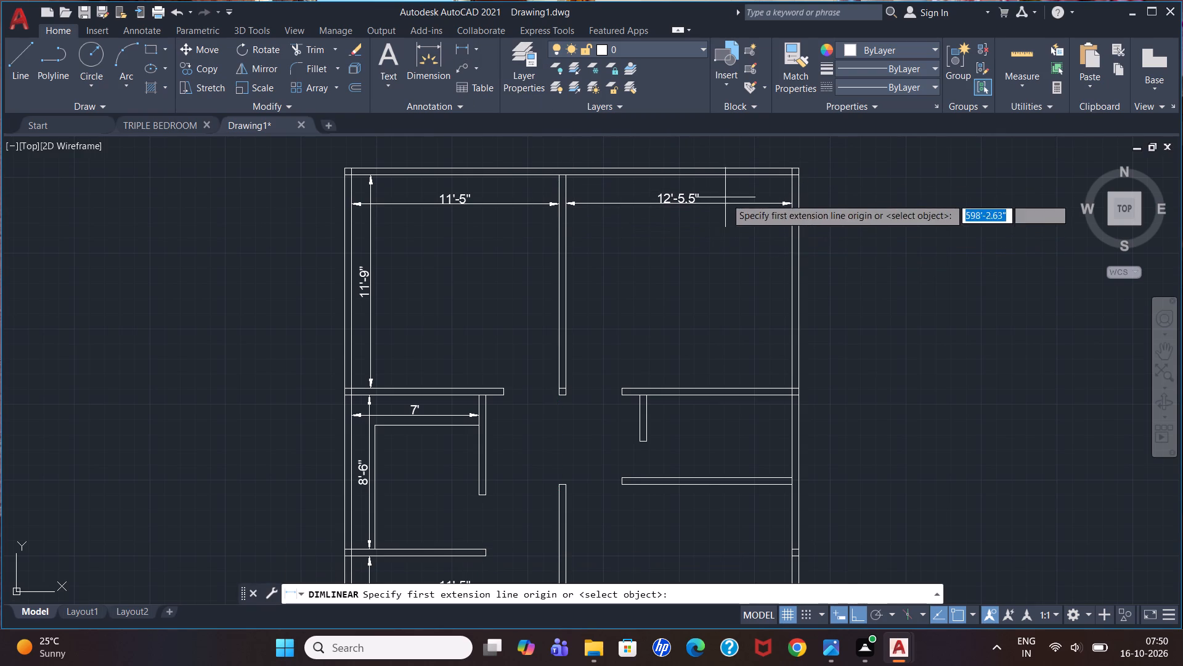
pyautogui.click(791, 179)
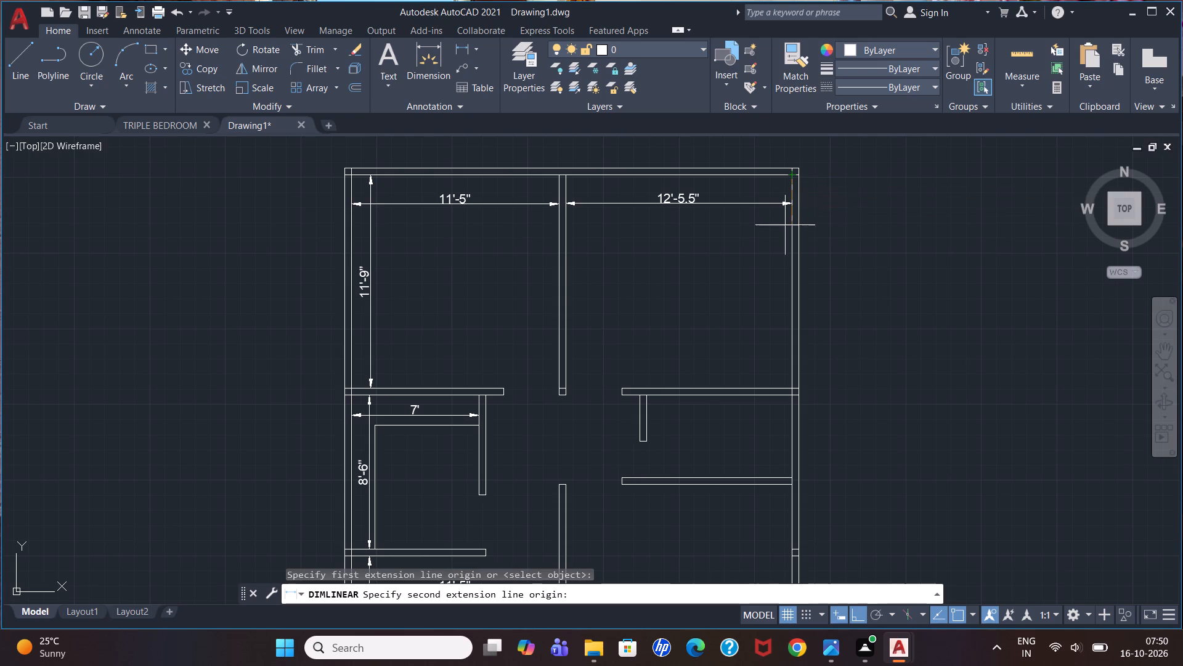
pyautogui.click(794, 382)
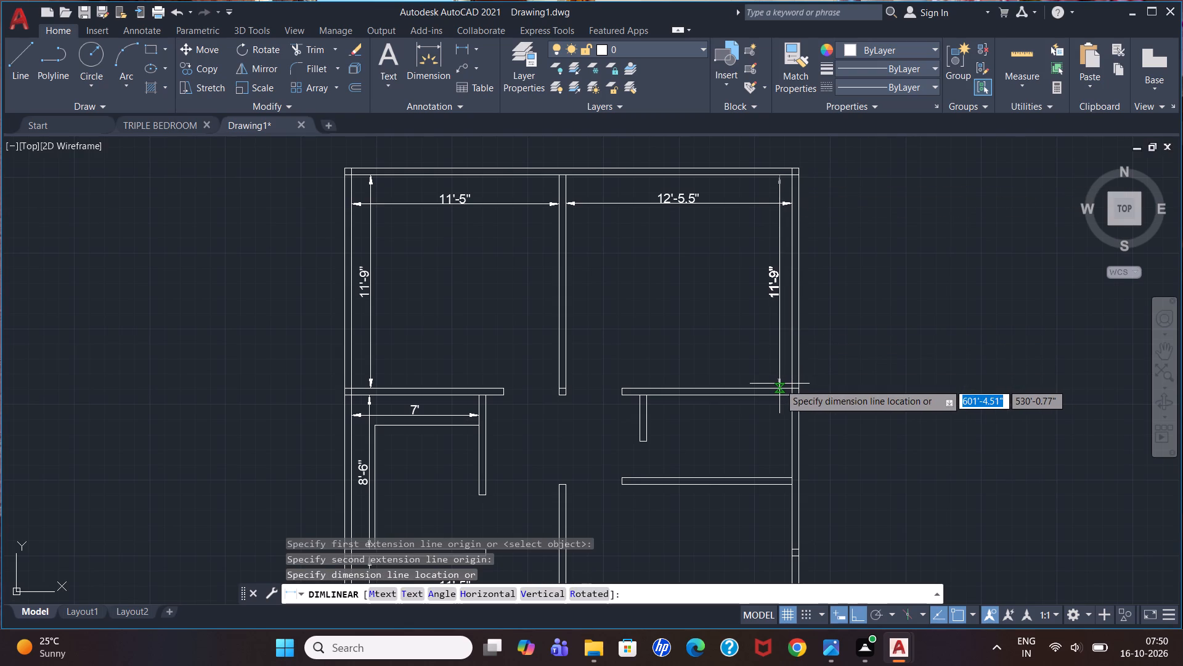
pyautogui.click(779, 384)
# Add a horizontal linear dimension across the middle-right room, from the short vertical partition to the right wall's inner face, just below its upper partition.
pyautogui.click(453, 51)
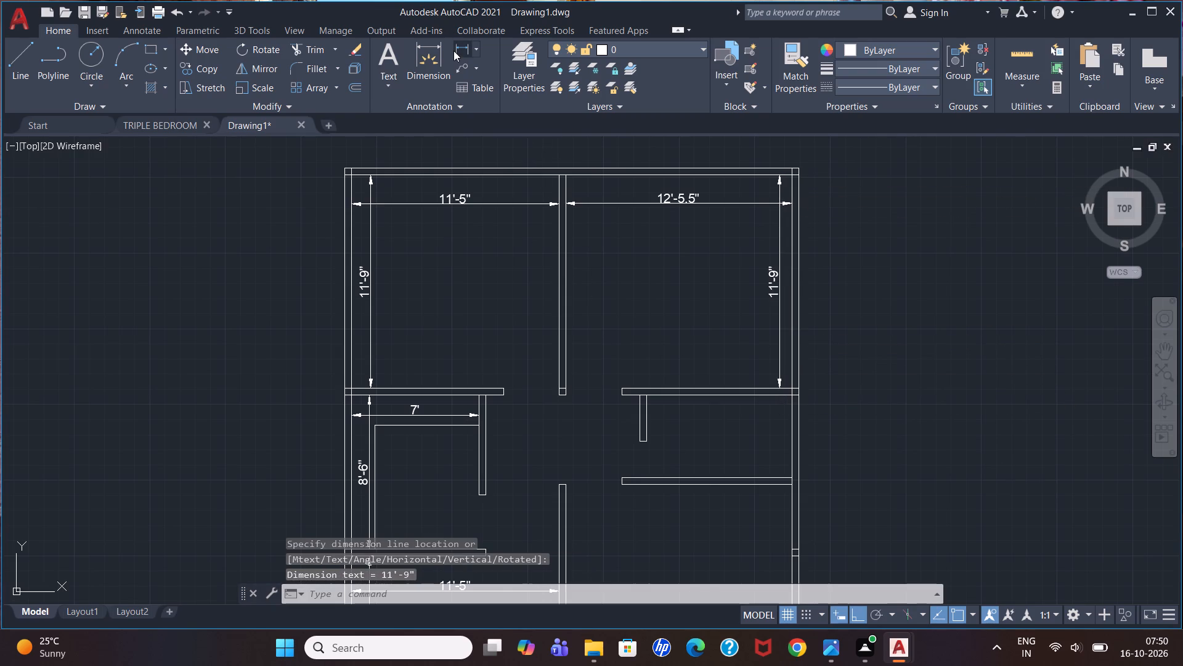
pyautogui.scroll(-2, 749, 344)
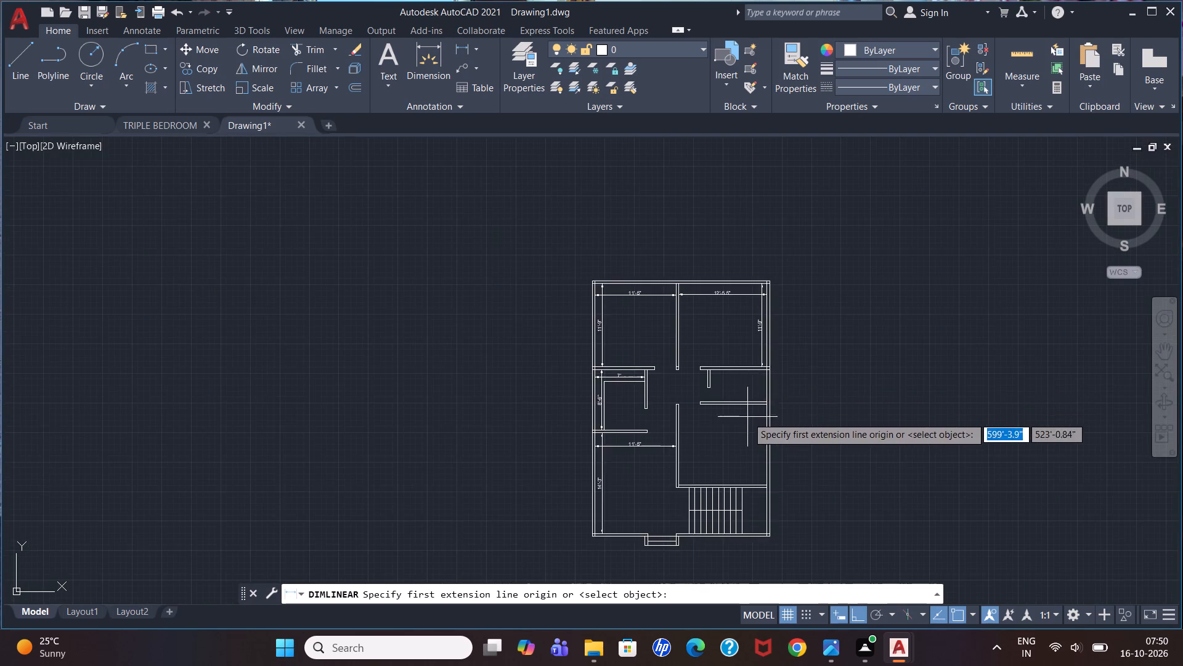
pyautogui.scroll(2, 747, 417)
pyautogui.scroll(1, 681, 324)
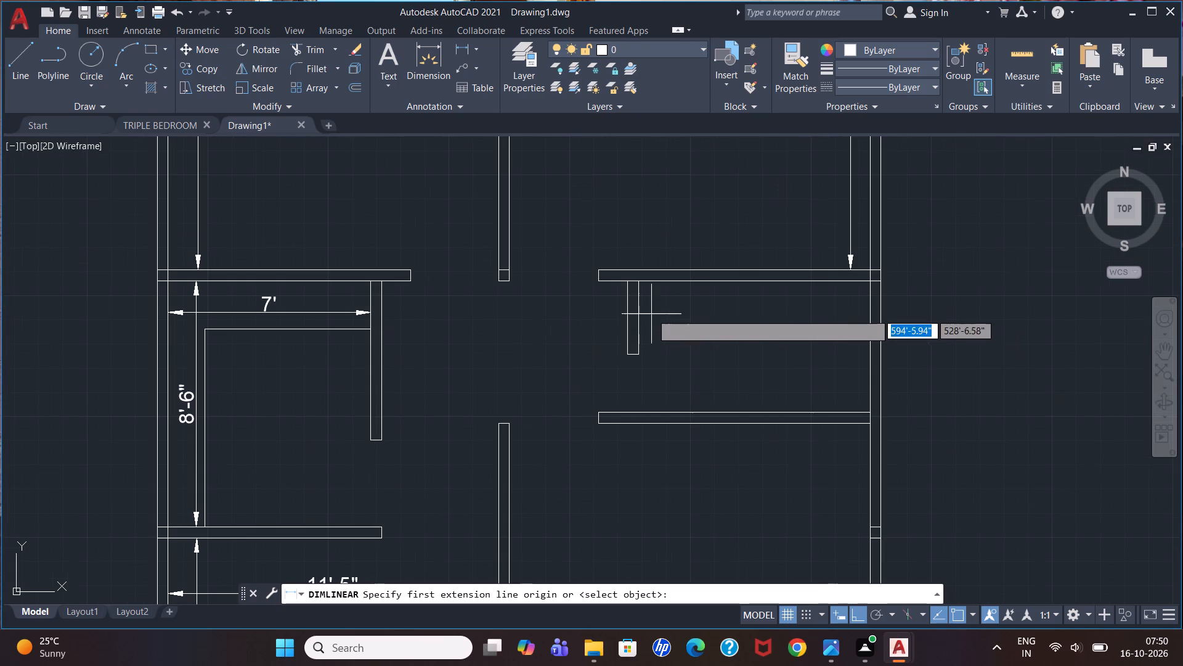
pyautogui.click(638, 278)
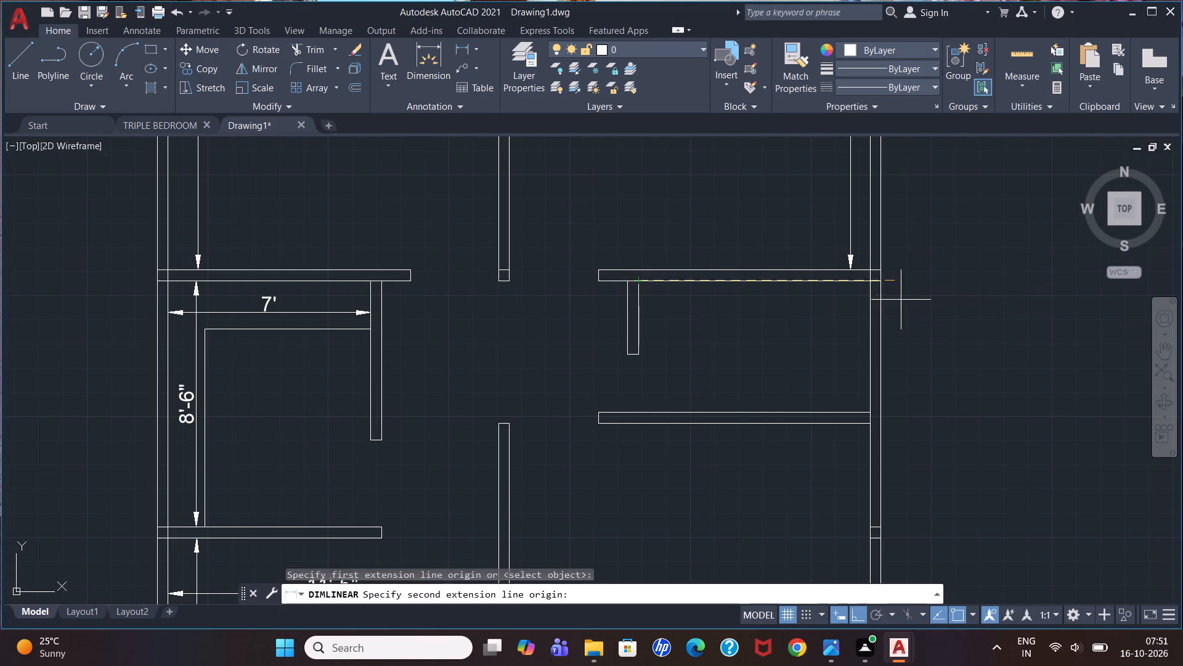
pyautogui.click(872, 285)
pyautogui.click(860, 312)
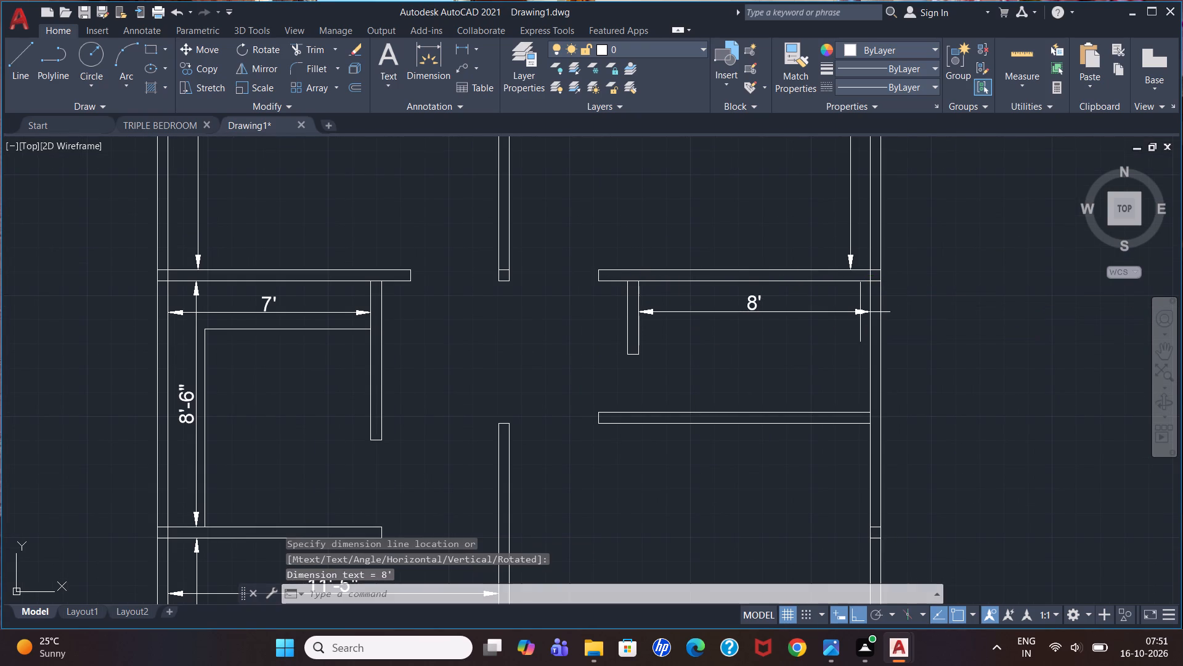
# Add a vertical linear dimension in the middle-right room between its upper and lower partitions, close to the right wall.
pyautogui.click(464, 51)
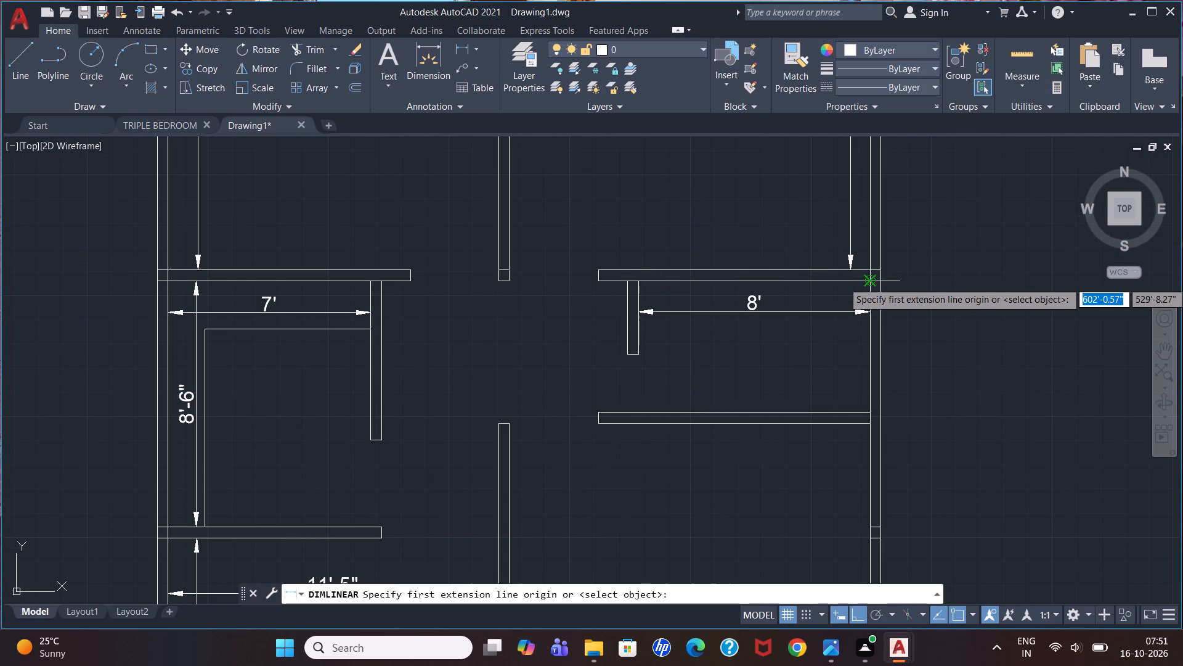
pyautogui.click(869, 282)
pyautogui.click(872, 414)
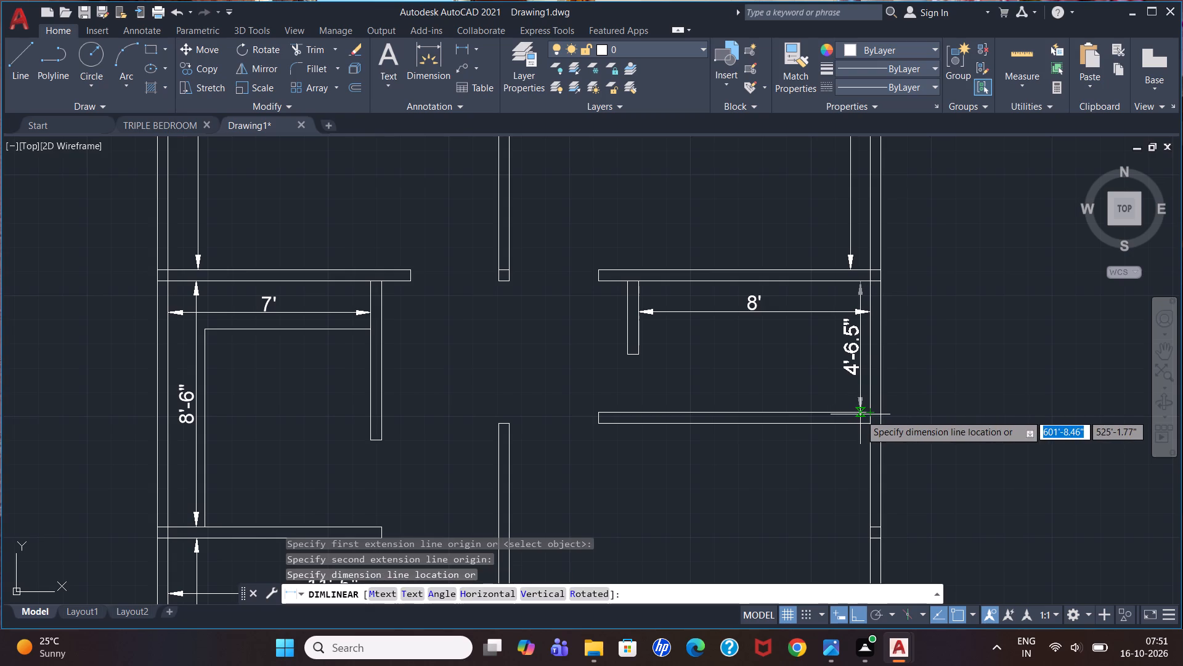
pyautogui.click(860, 414)
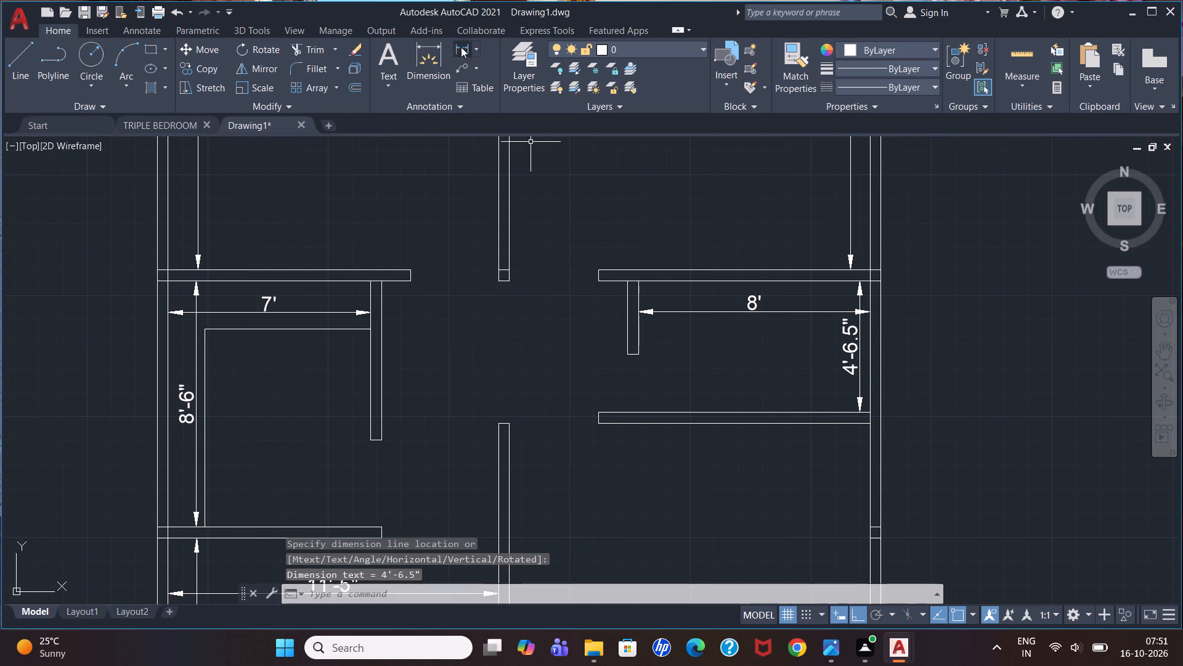
# Add a horizontal linear dimension across the room above the staircase, from the central partition to the right wall, just above its lower wall.
pyautogui.click(461, 46)
pyautogui.scroll(-2, 553, 225)
pyautogui.scroll(1, 606, 450)
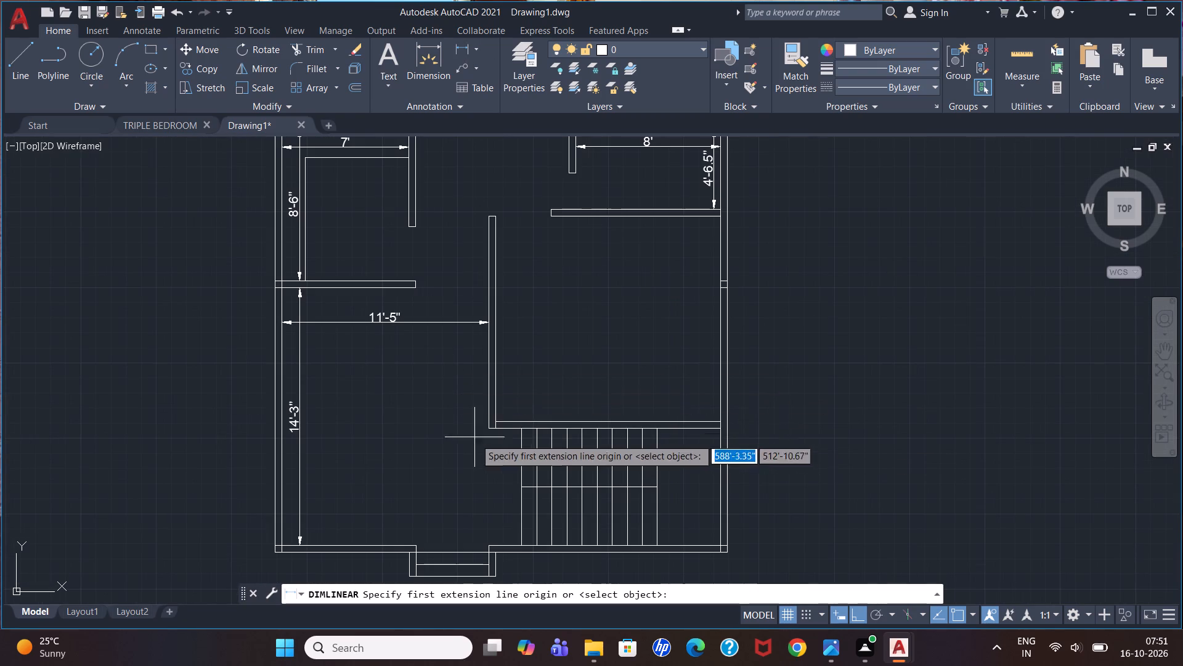
pyautogui.click(498, 419)
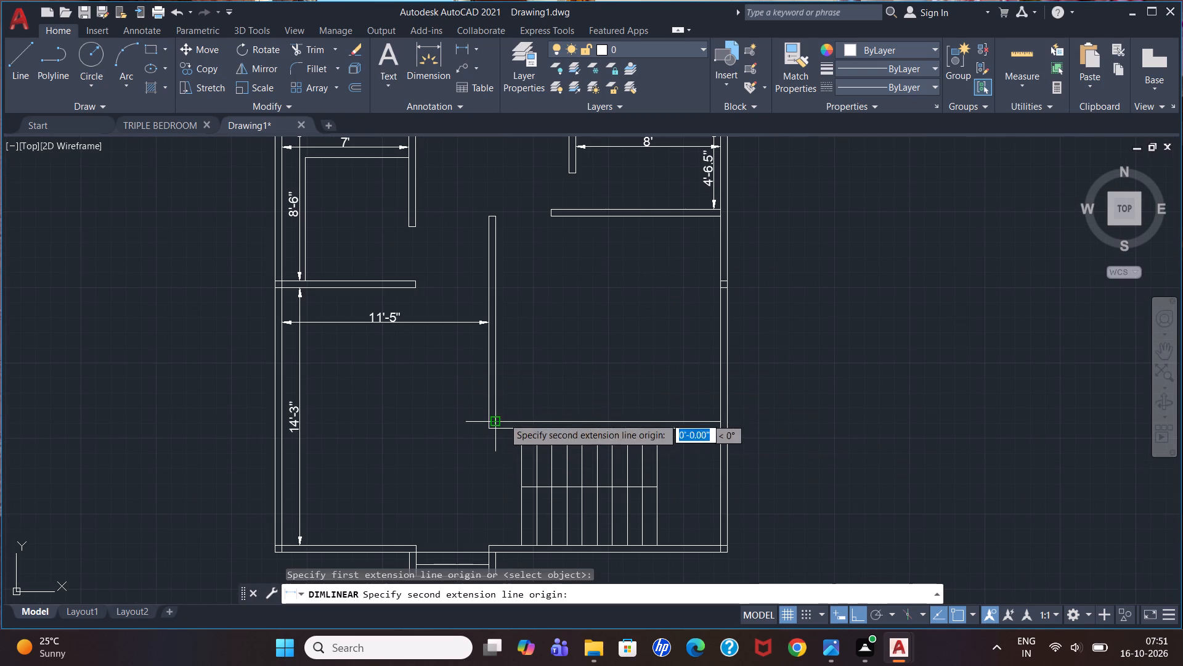
pyautogui.click(718, 424)
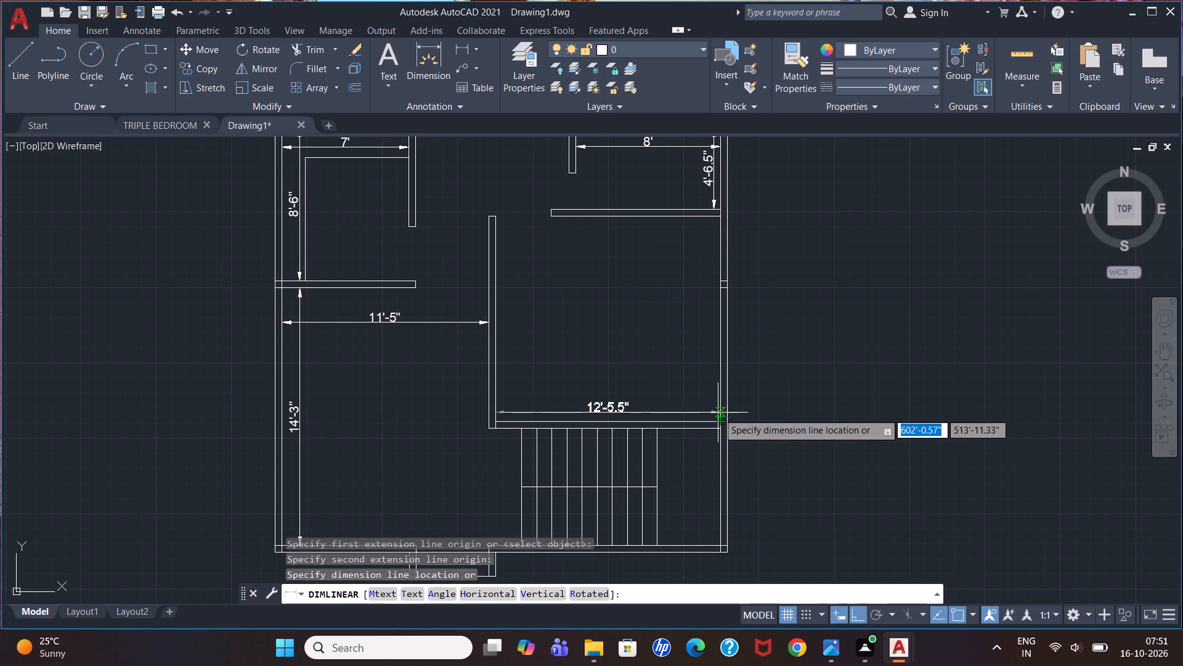
pyautogui.click(718, 412)
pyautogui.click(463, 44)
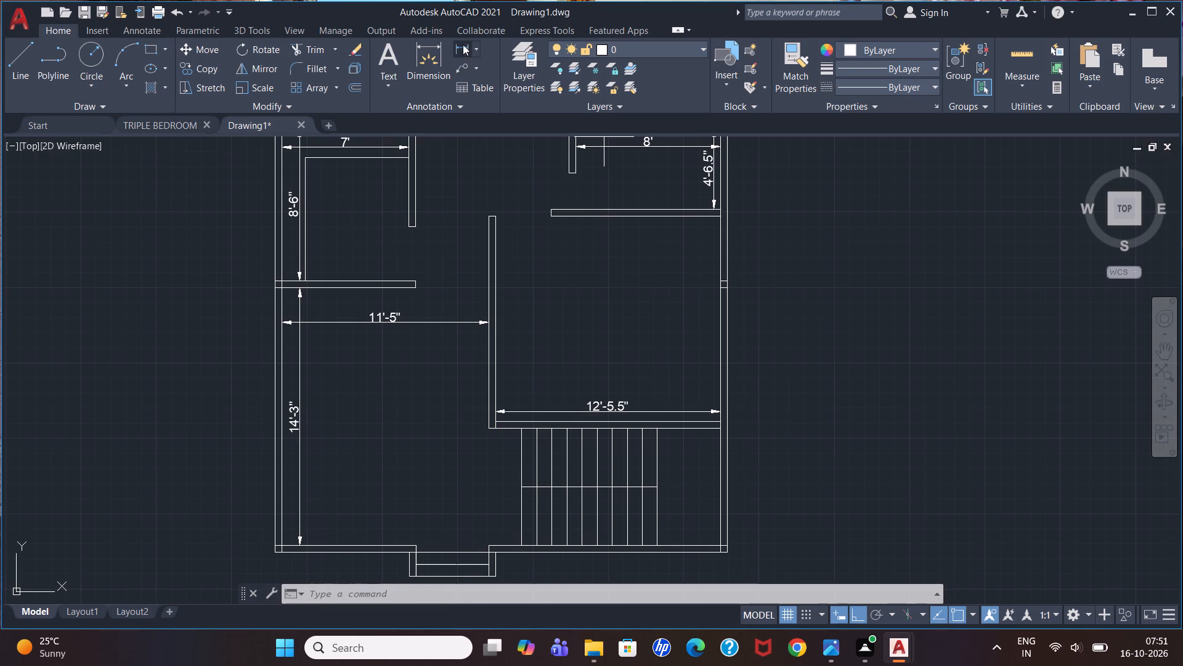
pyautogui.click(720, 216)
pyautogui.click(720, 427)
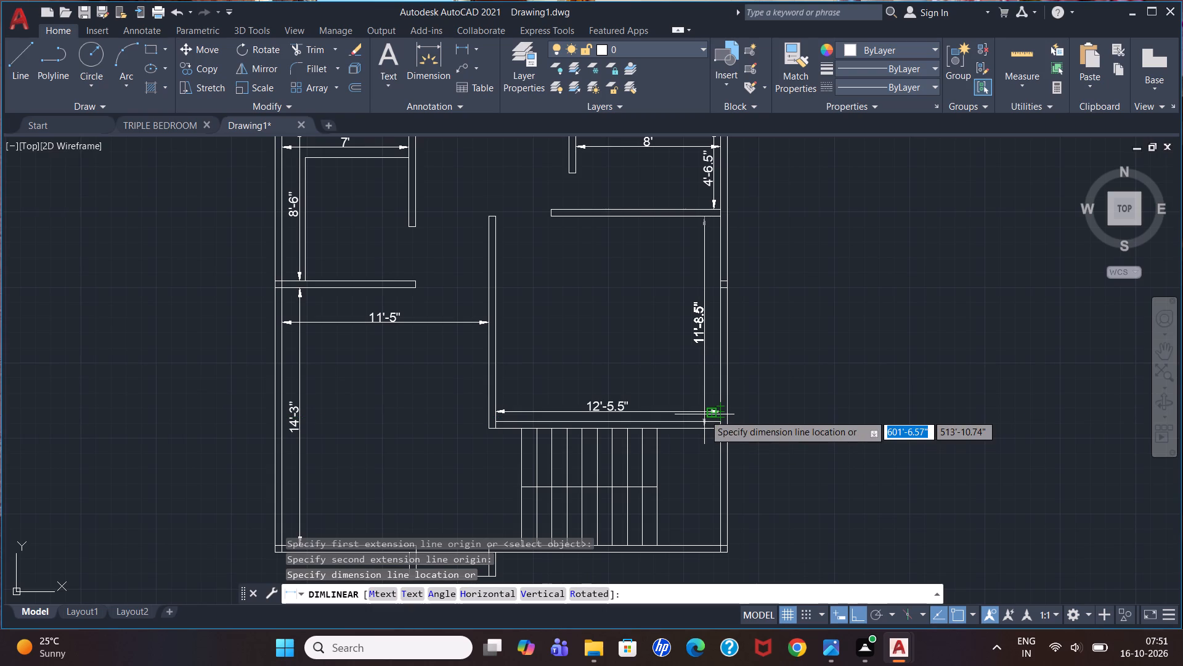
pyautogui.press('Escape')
# Add a vertical linear dimension in the room above the staircase, between its upper and lower walls, close to the right wall.
pyautogui.click(457, 44)
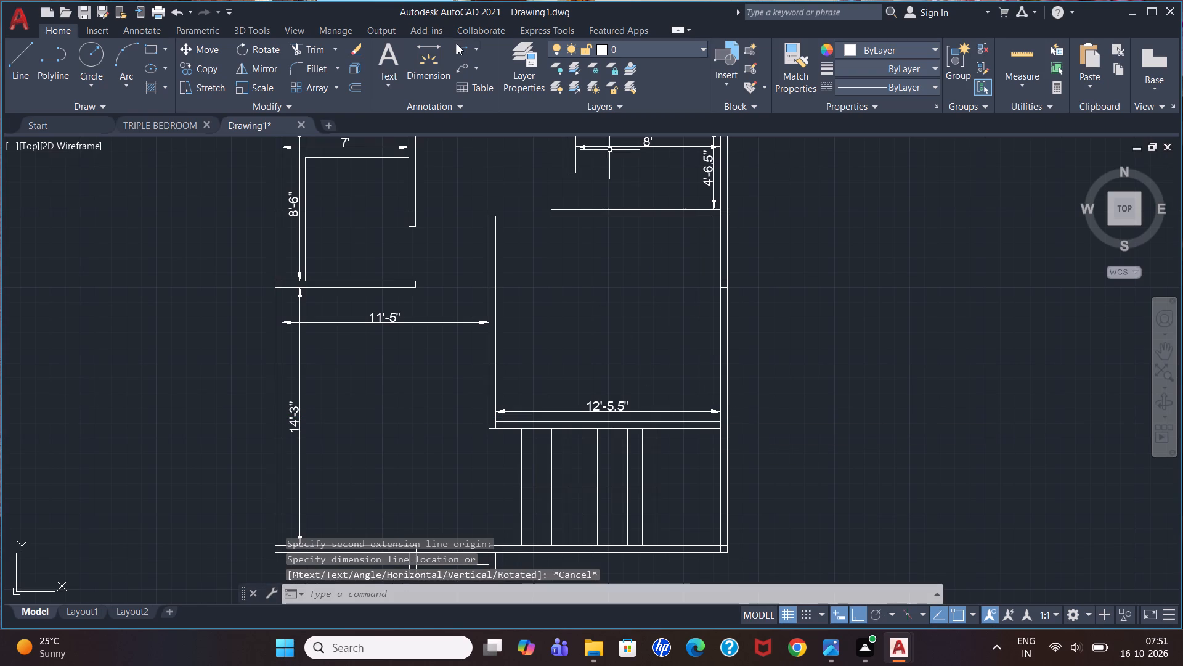
pyautogui.click(719, 220)
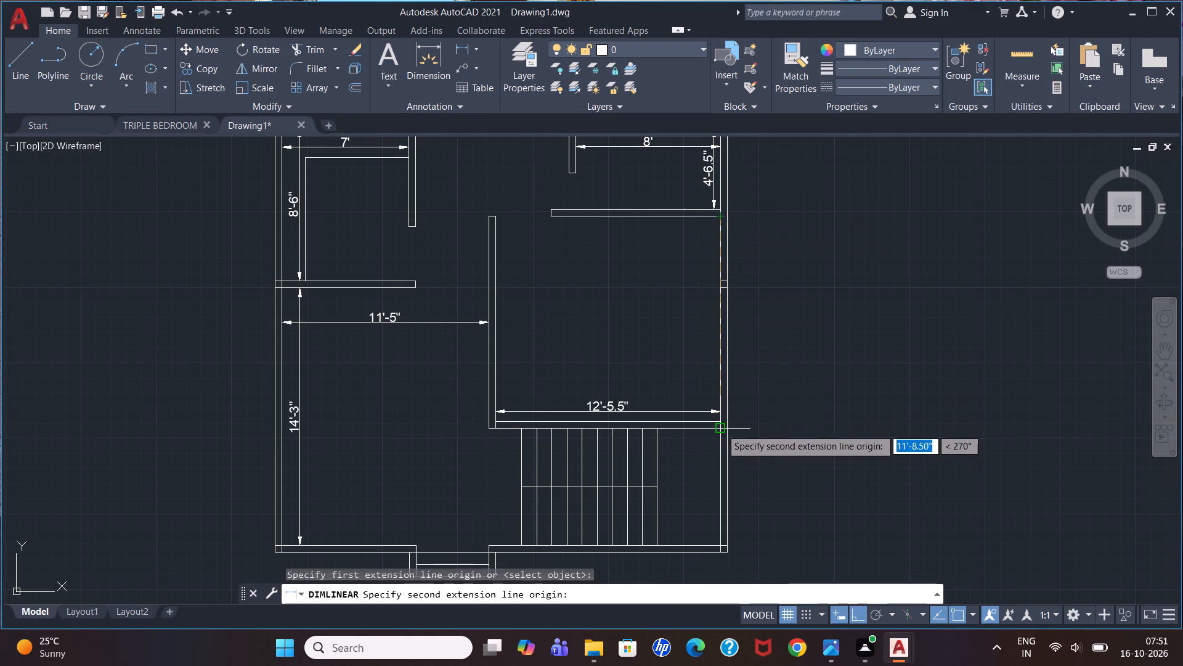
pyautogui.click(723, 419)
pyautogui.click(702, 412)
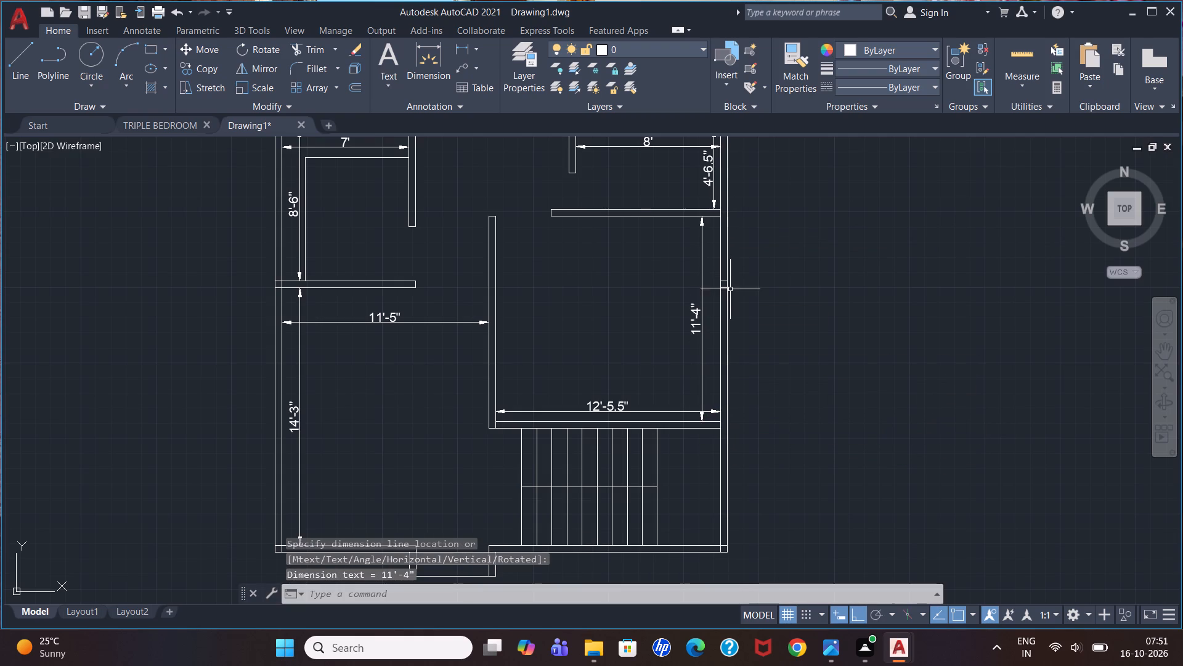
# Trim away the two short leftover partition lines crossing the right outer wall beside the room above the staircase.
pyautogui.scroll(1, 730, 289)
pyautogui.write('tr')
pyautogui.press('Return')
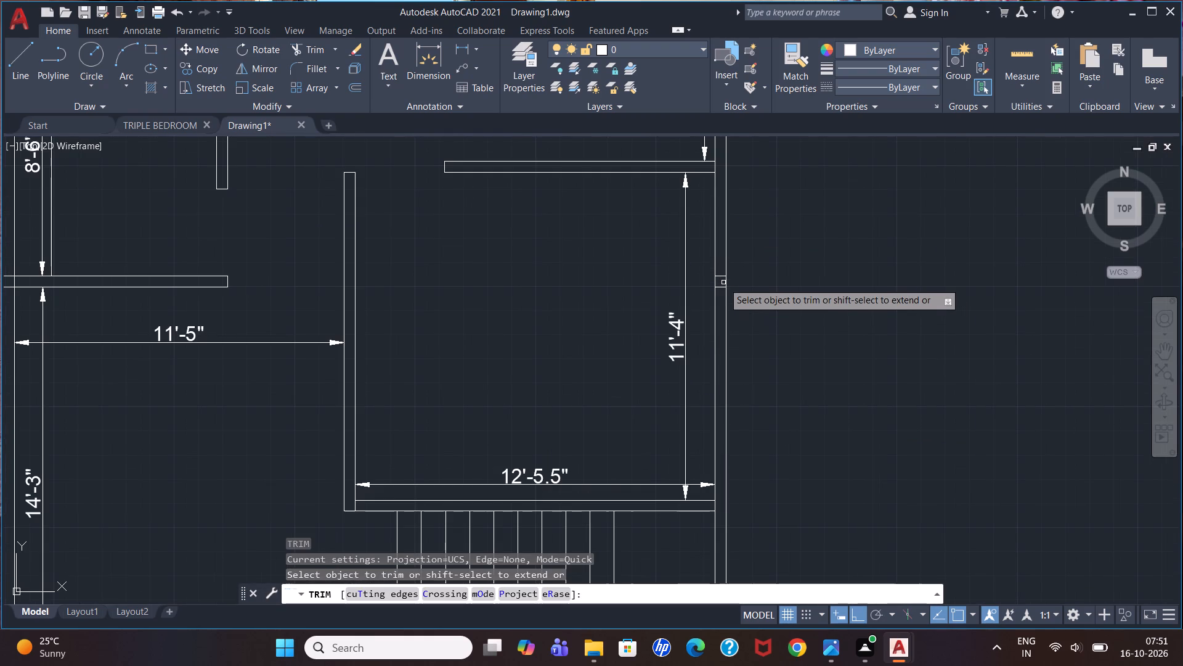
pyautogui.click(722, 289)
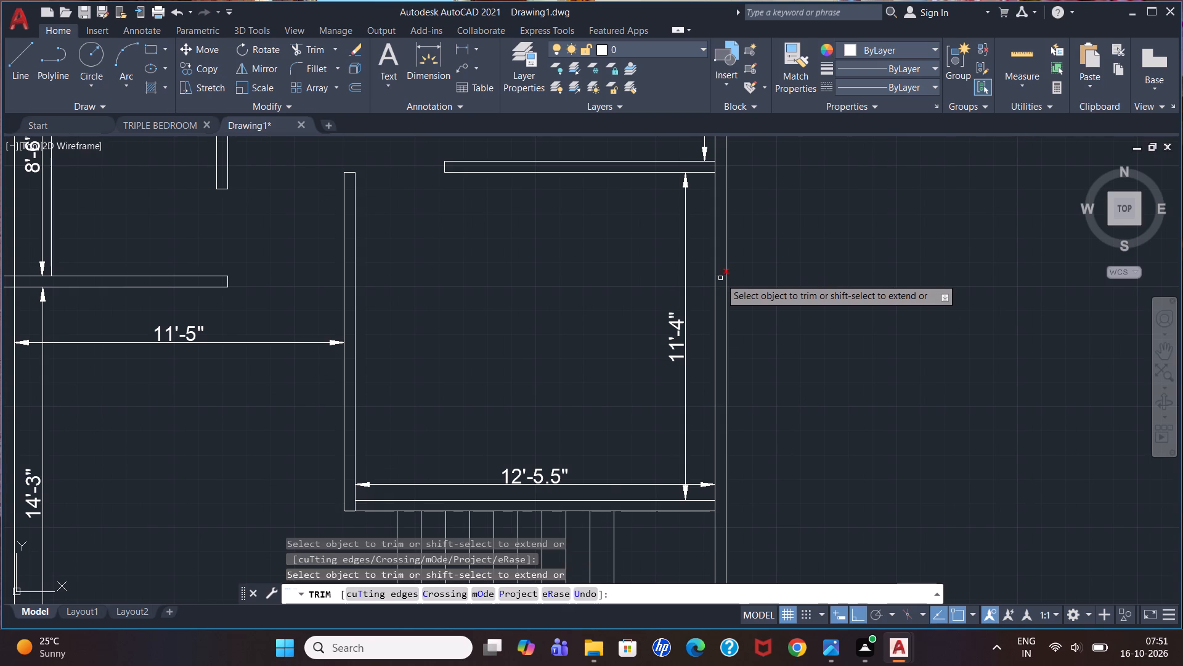
pyautogui.click(719, 277)
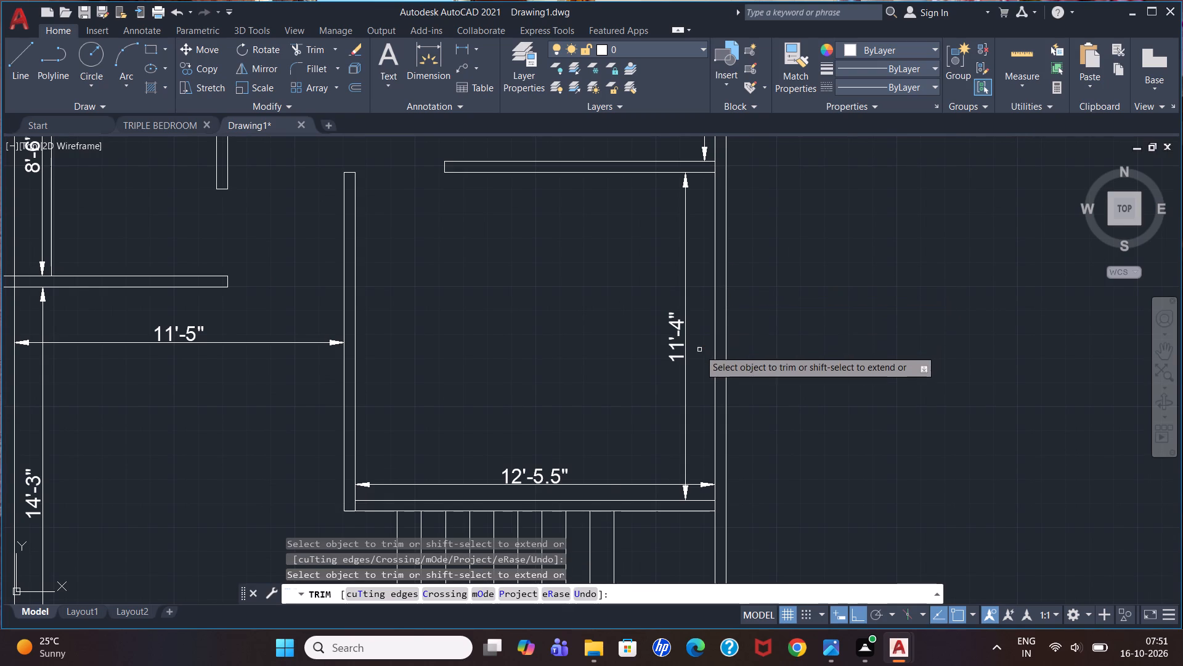
pyautogui.press('Escape')
pyautogui.press('Escape')
pyautogui.press('Escape')
# Add a horizontal linear dimension across the full run of staircase treads, just above the bottom wall.
pyautogui.scroll(-2, 695, 326)
pyautogui.scroll(1, 659, 419)
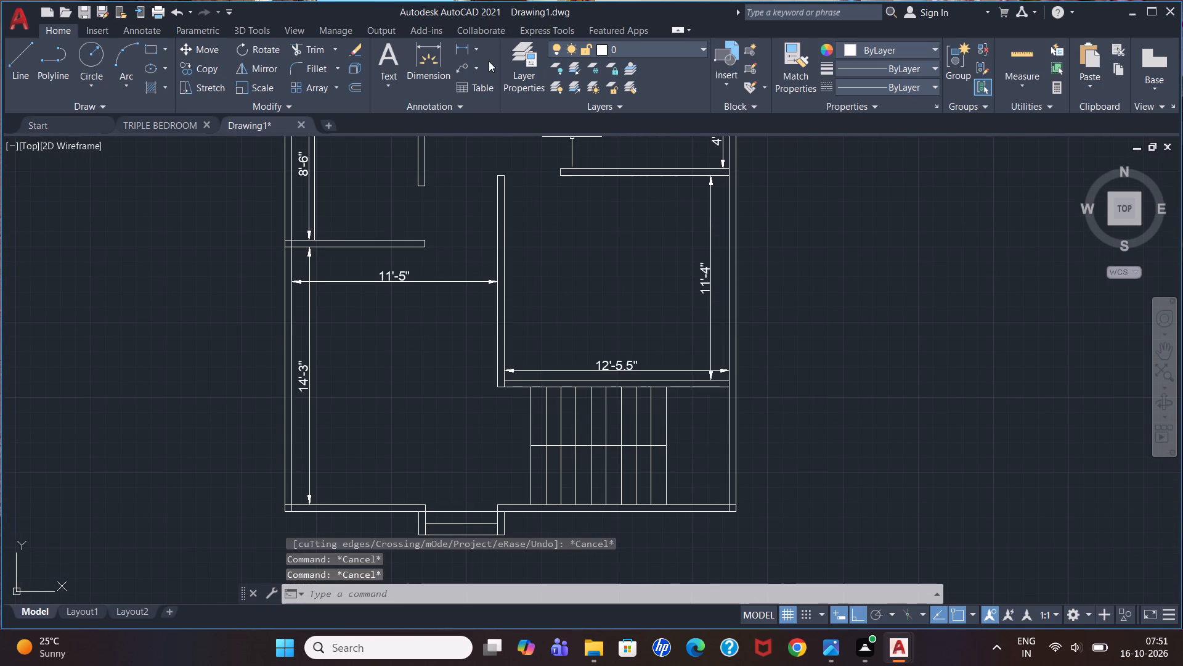
pyautogui.click(470, 53)
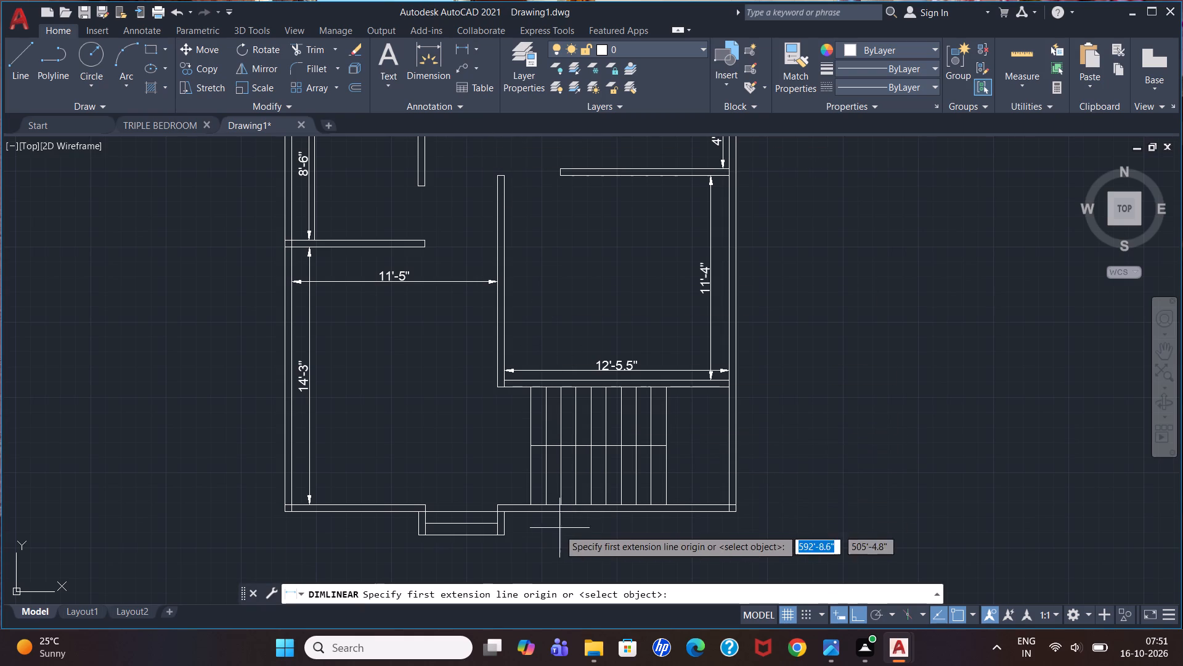
pyautogui.click(532, 503)
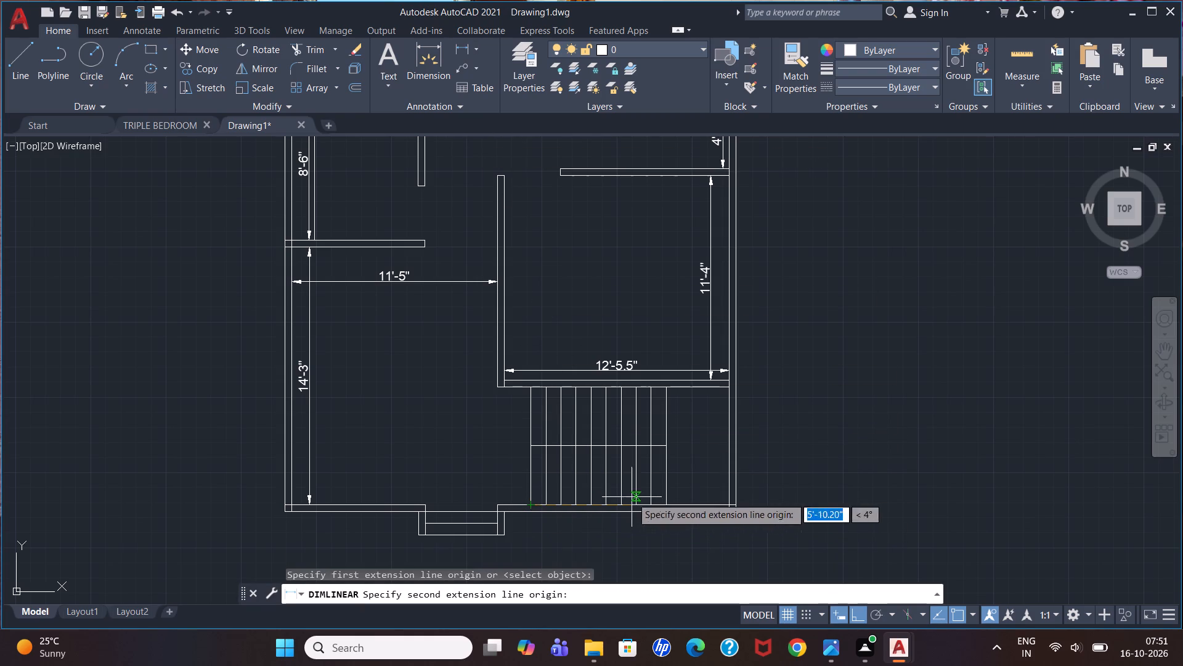
pyautogui.click(670, 504)
pyautogui.click(664, 491)
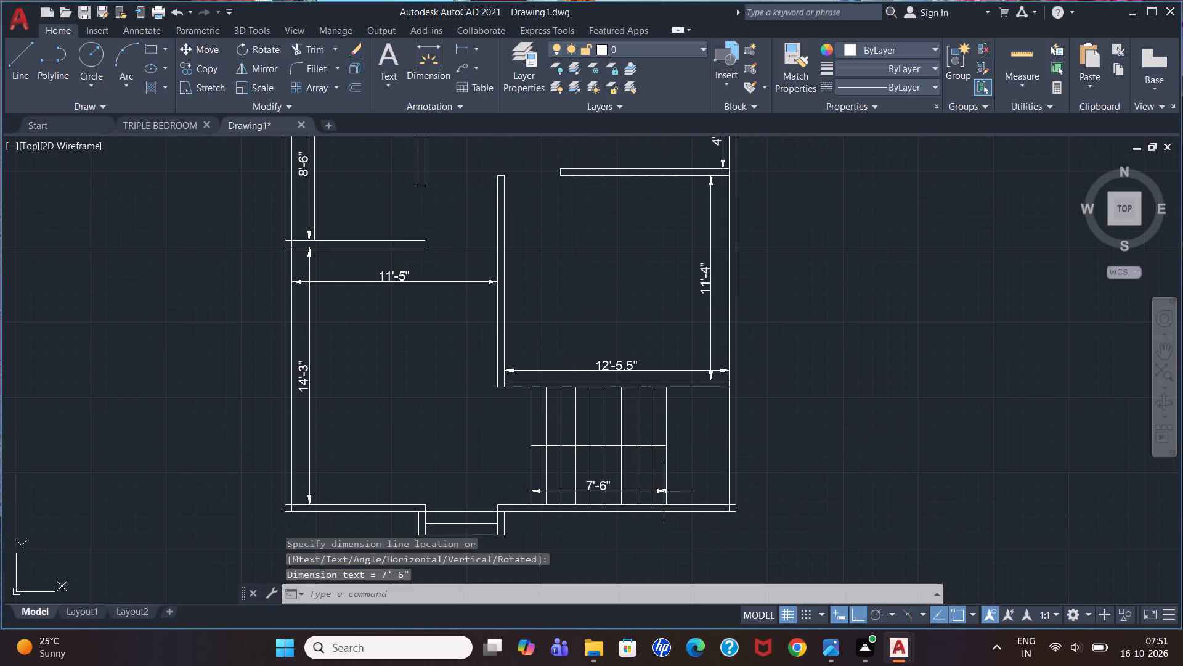
# Add a horizontal linear dimension from the last stair tread to the right wall's inner face, in line with the staircase dimension.
pyautogui.click(458, 47)
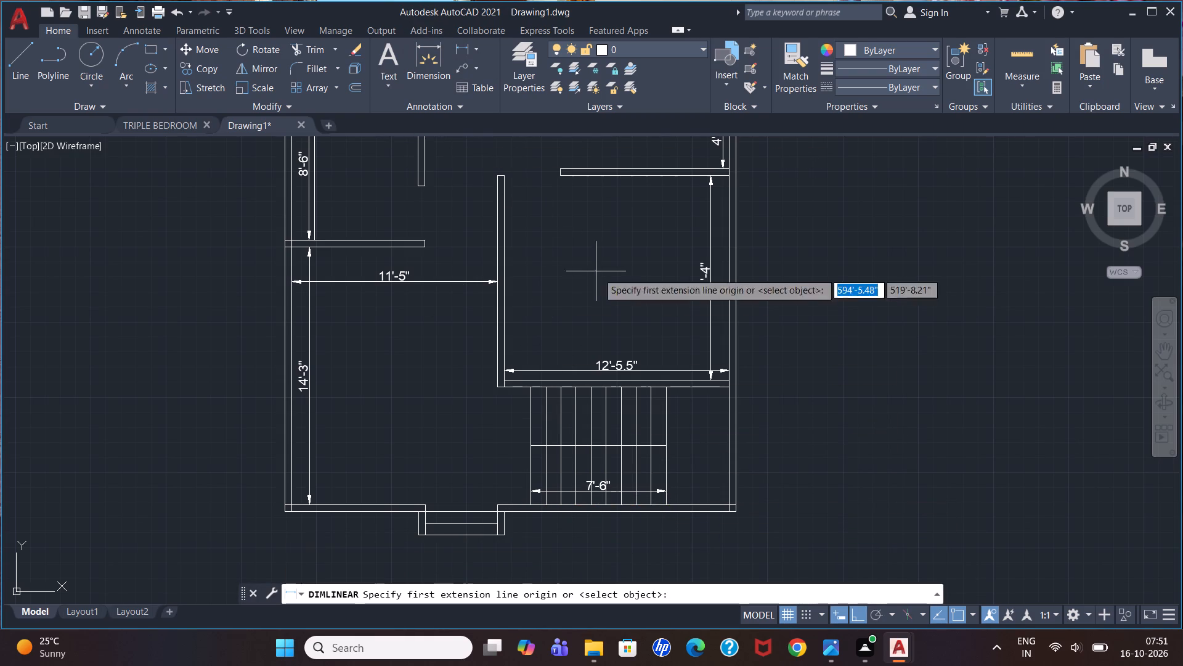
pyautogui.click(667, 503)
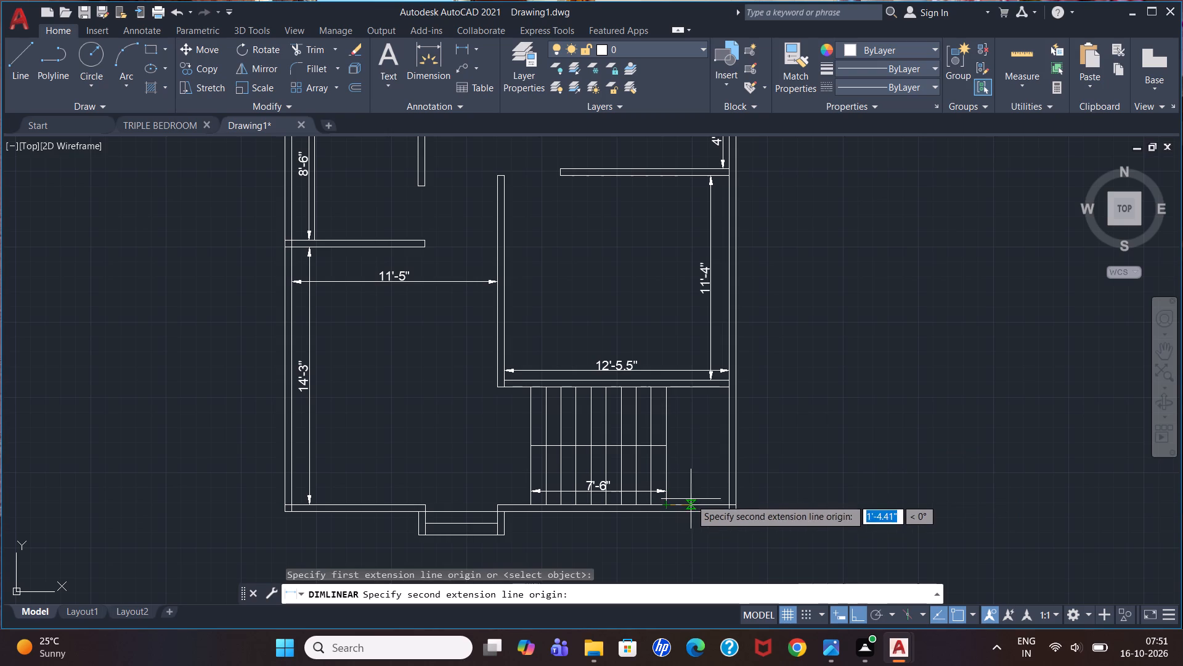
pyautogui.click(728, 504)
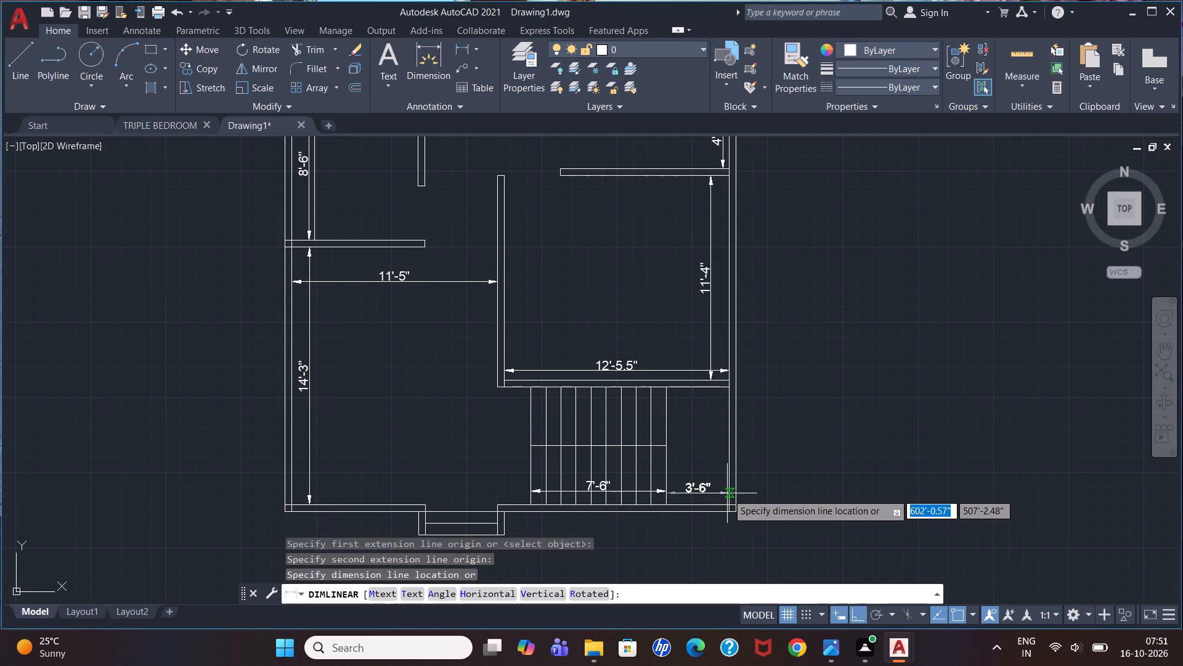
pyautogui.click(730, 491)
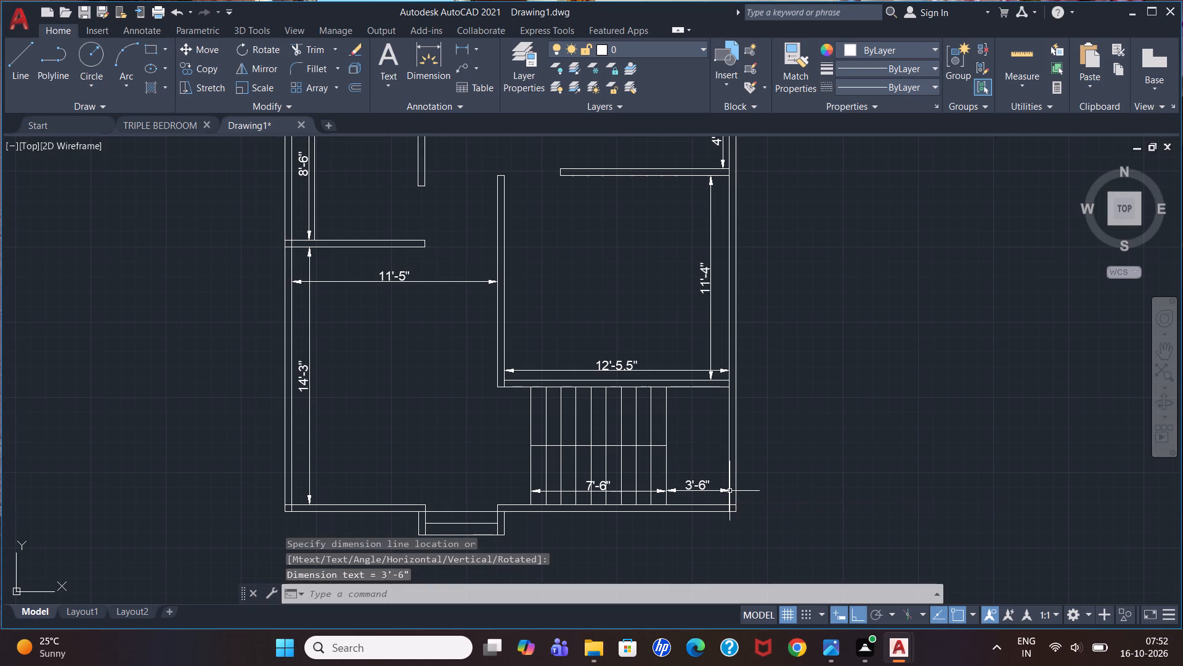
# Add a vertical linear dimension of the staircase area, from the bottom wall to the wall above the stairs, close to the right wall.
pyautogui.click(466, 51)
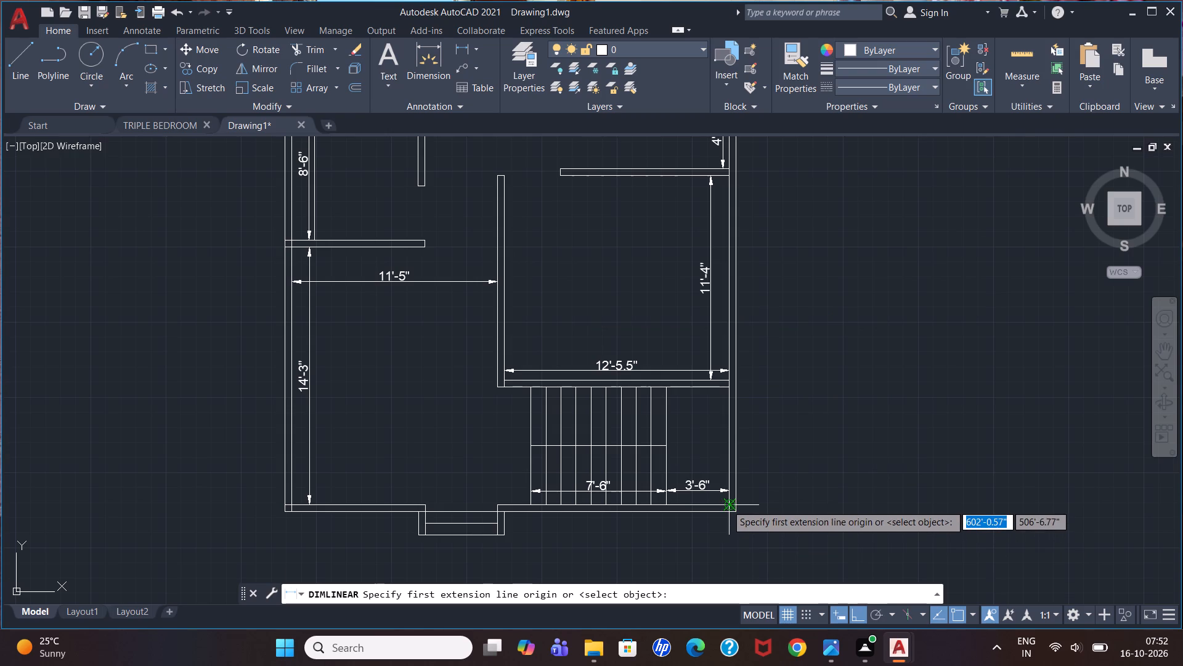
pyautogui.click(726, 504)
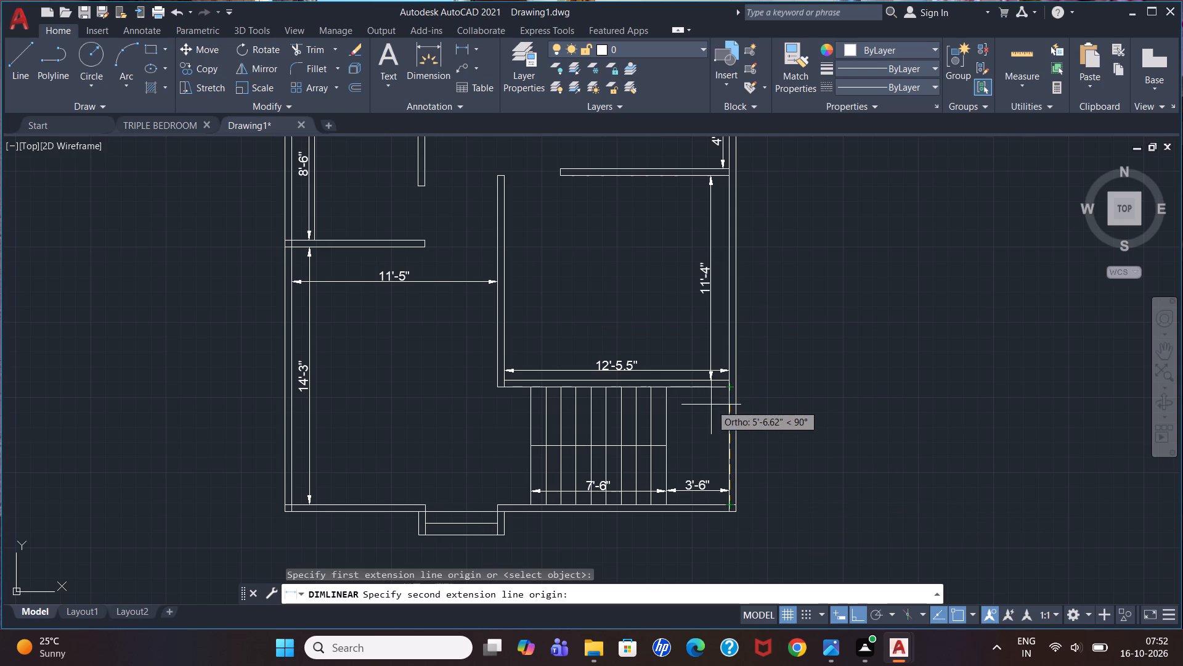
pyautogui.click(726, 388)
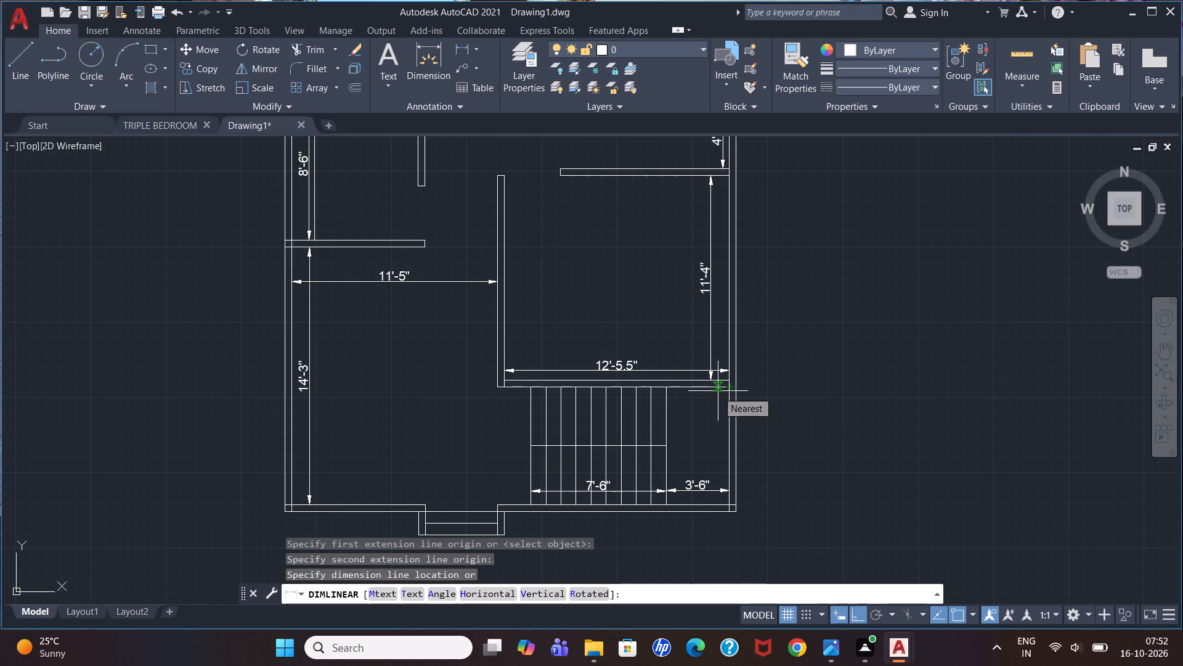
pyautogui.click(718, 390)
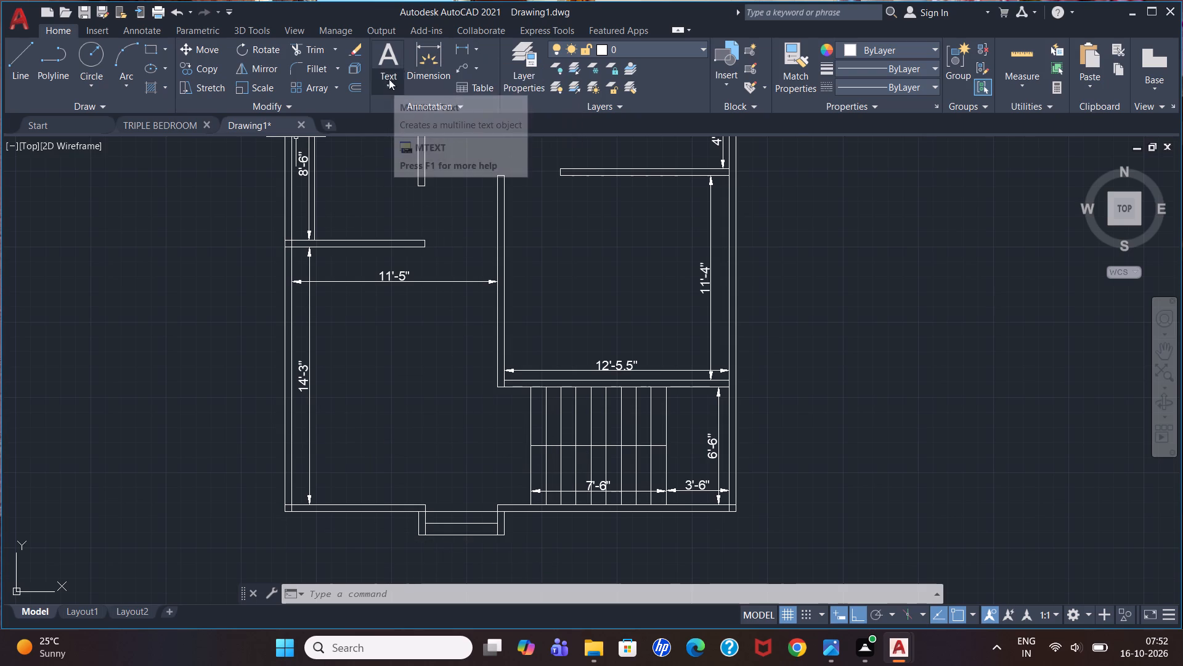
# Add a multiline text label GATE with 9" text height just inside the stepped entrance.
pyautogui.click(387, 53)
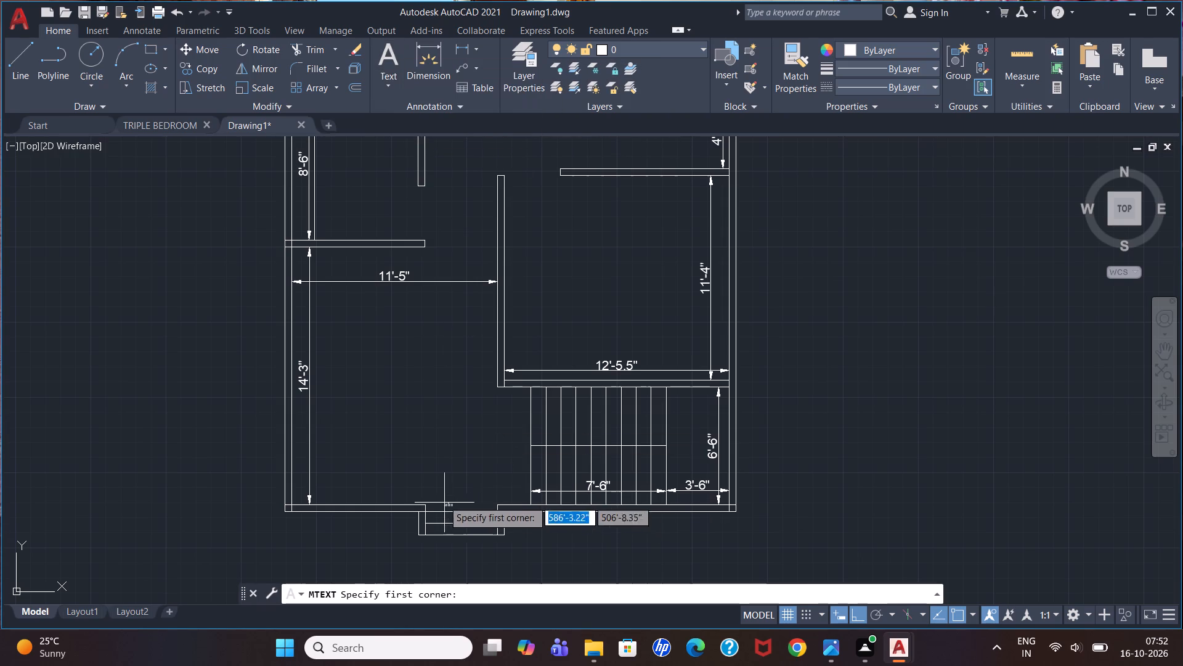
pyautogui.click(429, 485)
pyautogui.click(487, 502)
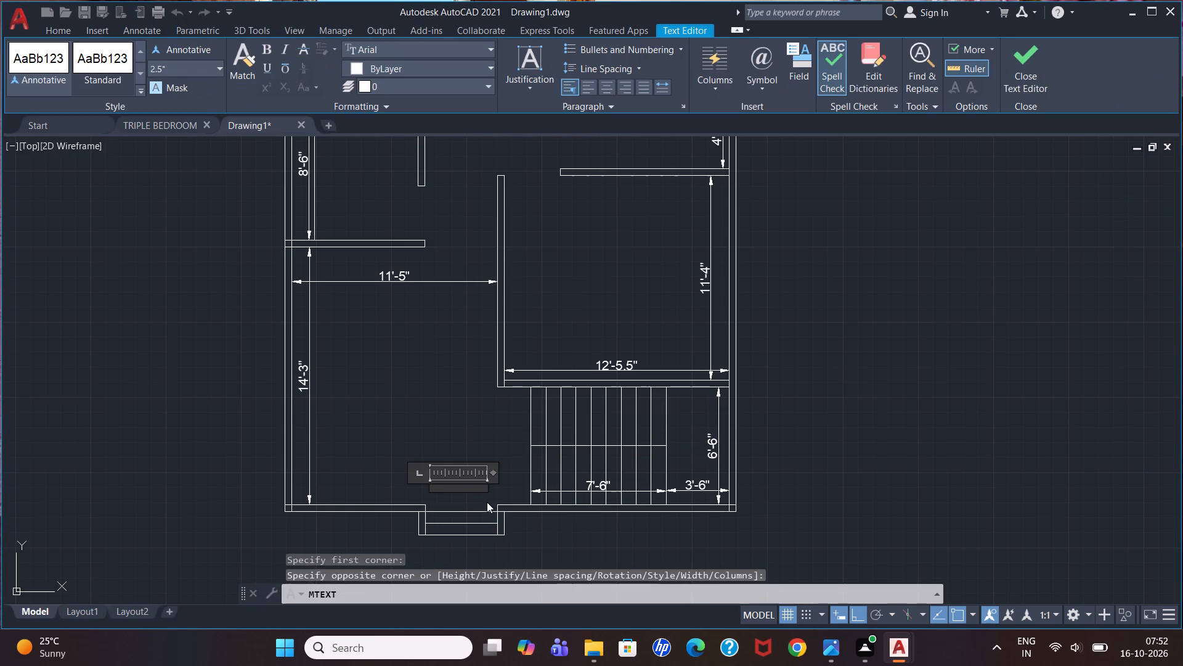
pyautogui.write('TE')
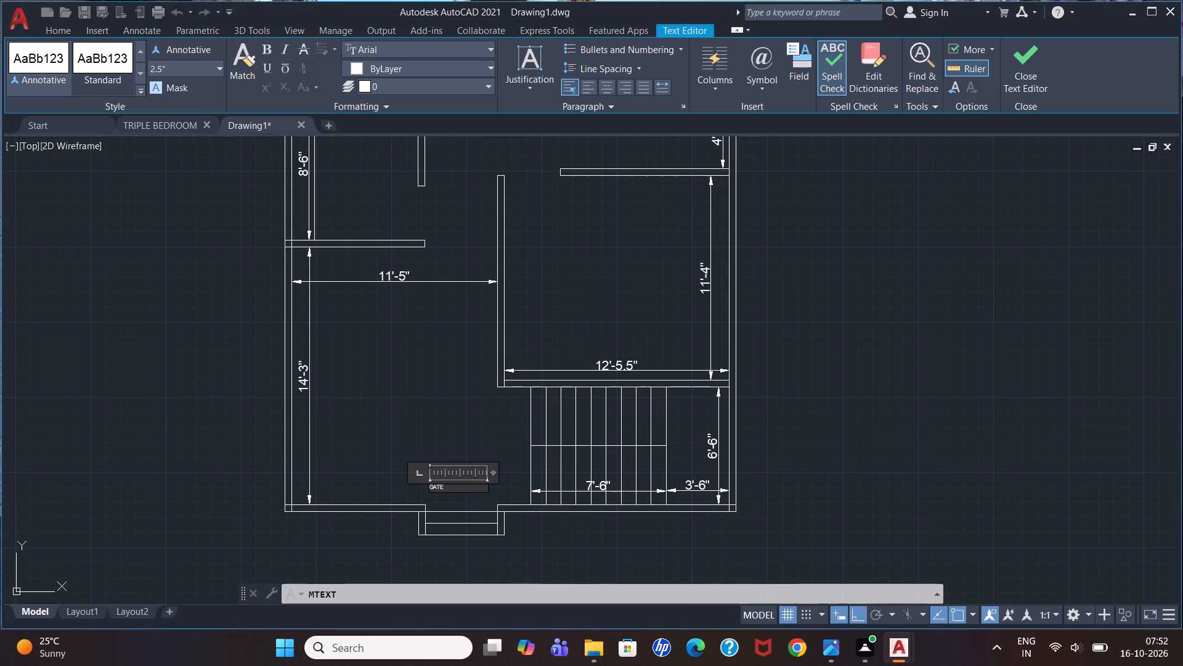
pyautogui.moveTo(447, 486); pyautogui.dragTo(407, 482)
pyautogui.click(217, 68)
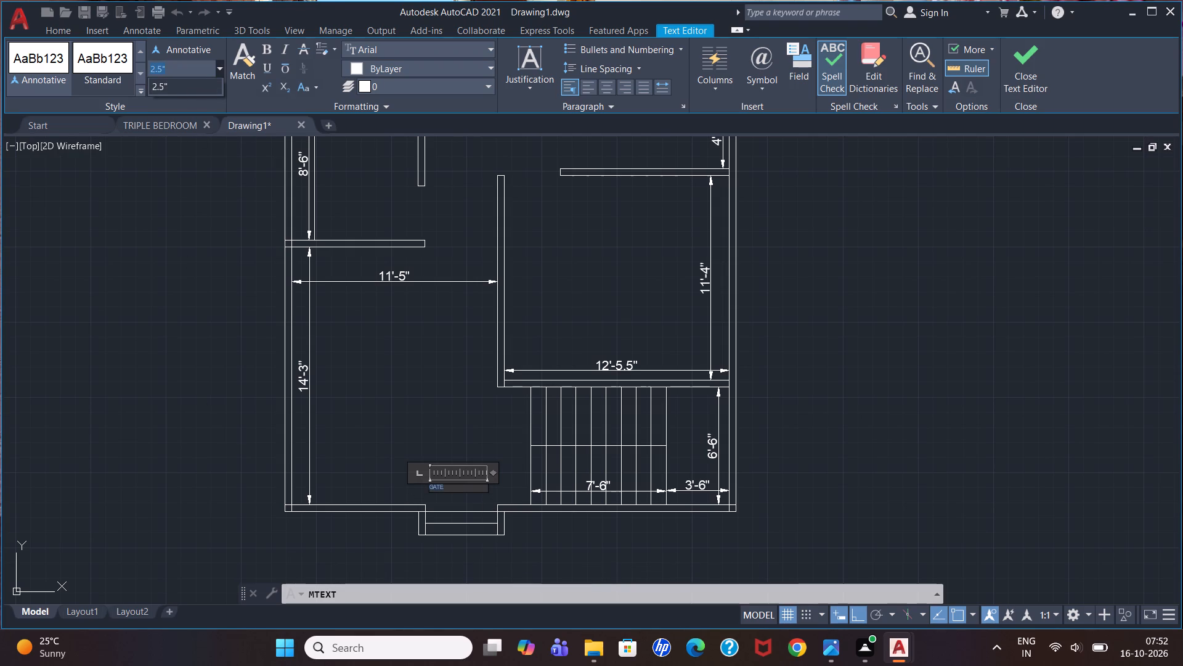
pyautogui.write('9"')
pyautogui.press('Return')
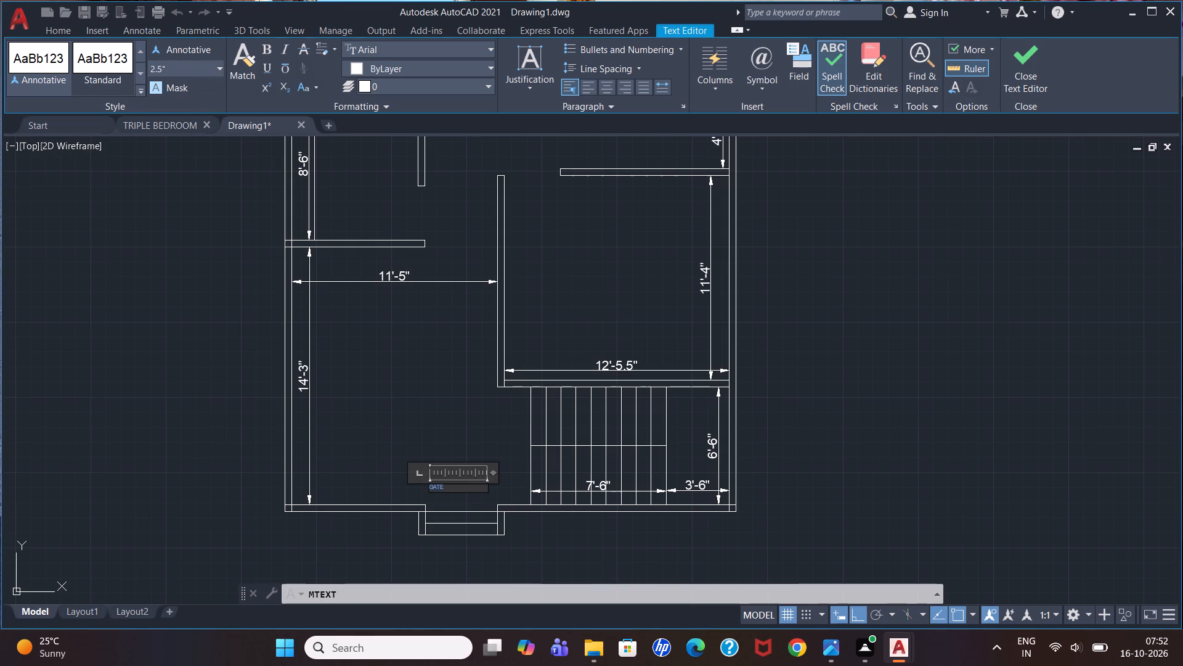
pyautogui.moveTo(177, 59); pyautogui.dragTo(150, 68)
pyautogui.moveTo(177, 67); pyautogui.dragTo(109, 86)
pyautogui.write('9"')
pyautogui.press('Return')
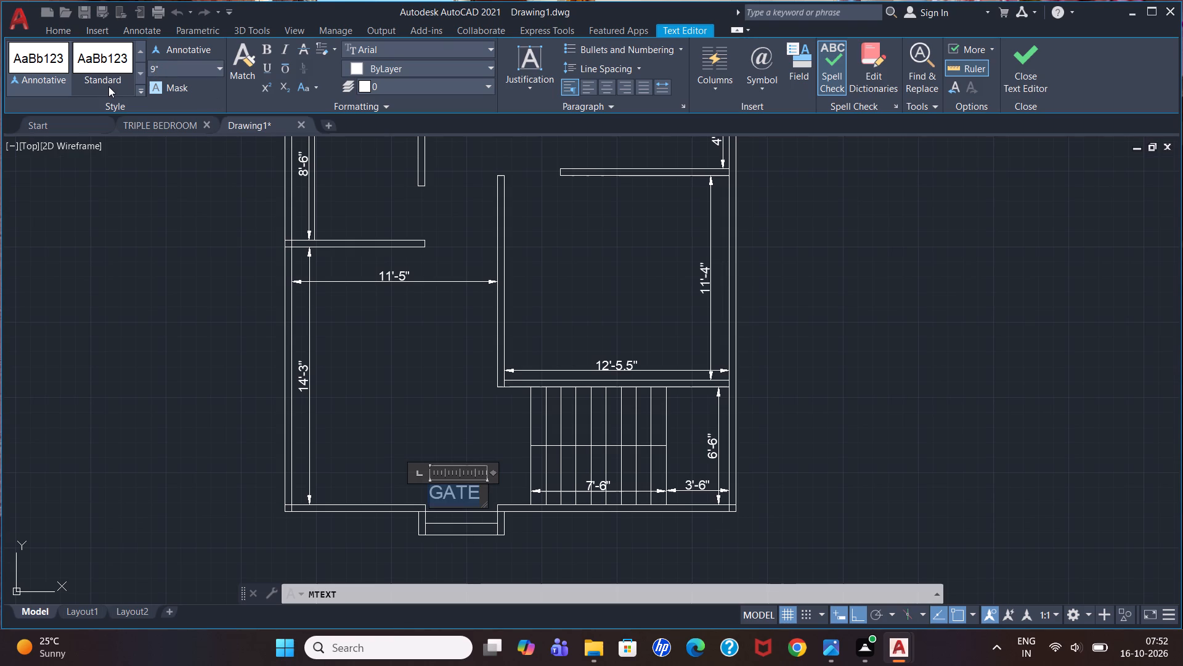
pyautogui.click(157, 377)
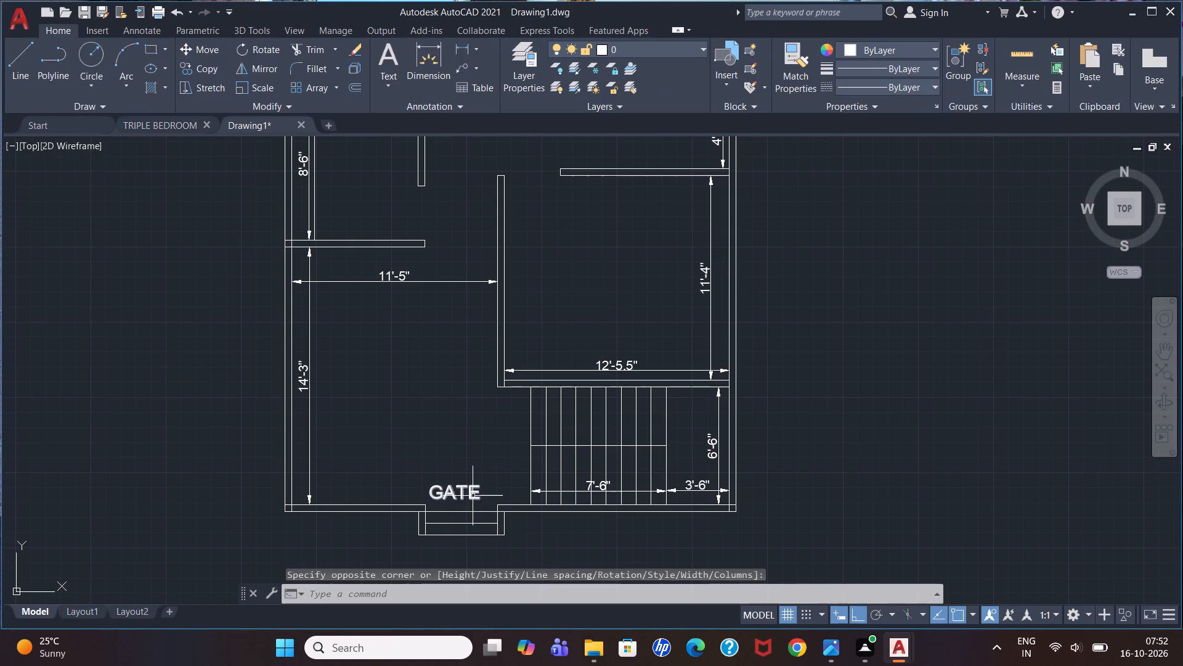
# Move the GATE label about 8" right and slightly down so it sits centred above the entrance opening.
pyautogui.click(472, 495)
pyautogui.press('m')
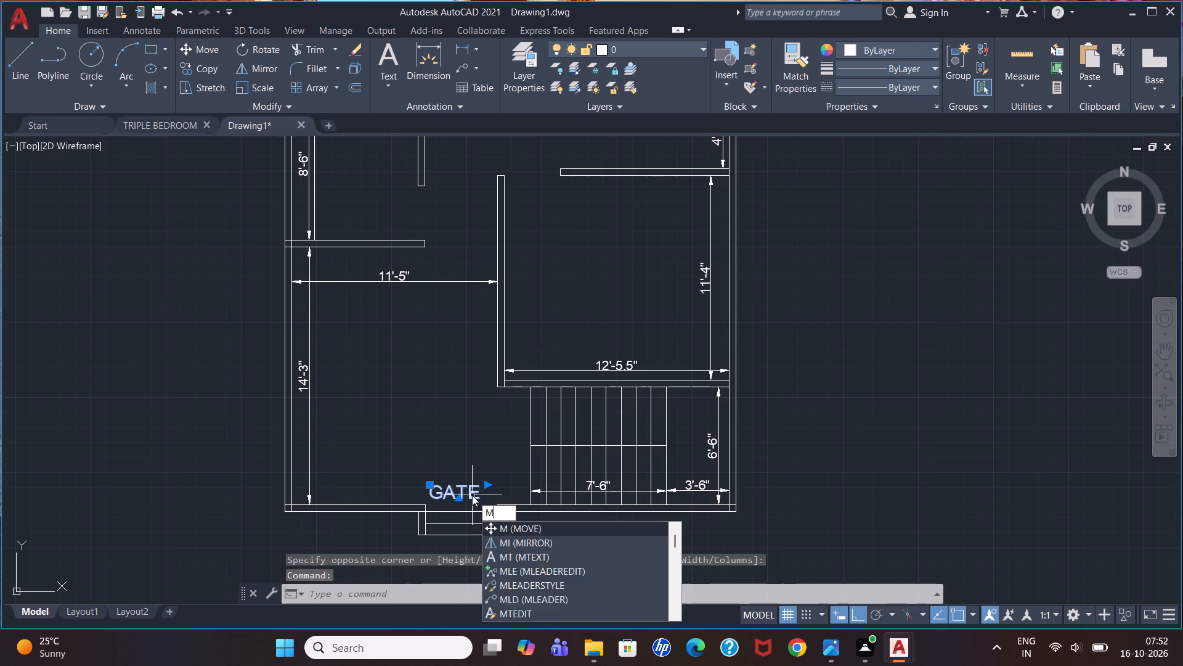
pyautogui.press('Return')
pyautogui.click(472, 495)
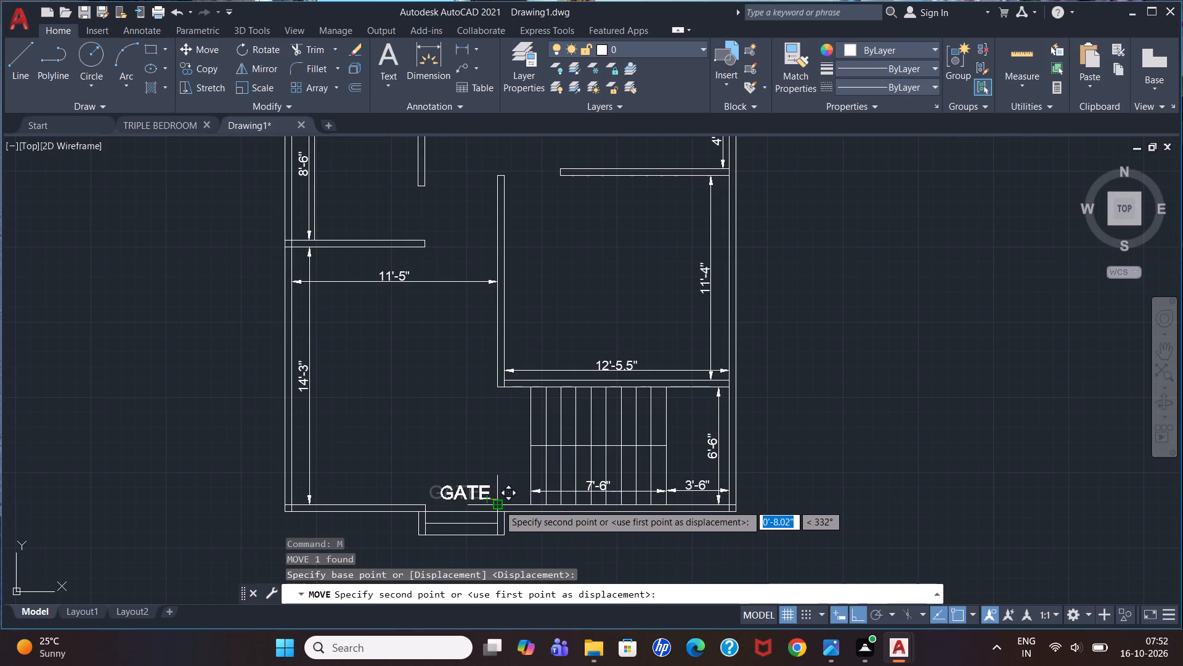
pyautogui.click(498, 504)
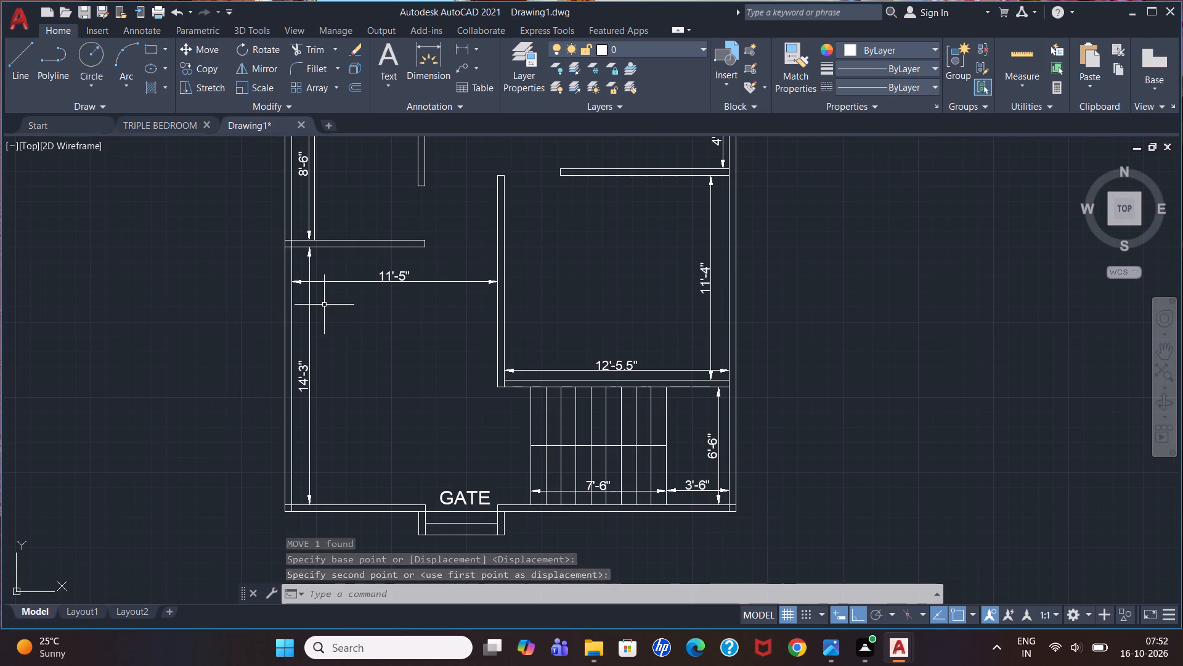
# Add a multiline text label LIVING with 9" text height in the middle of the lower-left room.
pyautogui.click(390, 65)
pyautogui.click(357, 343)
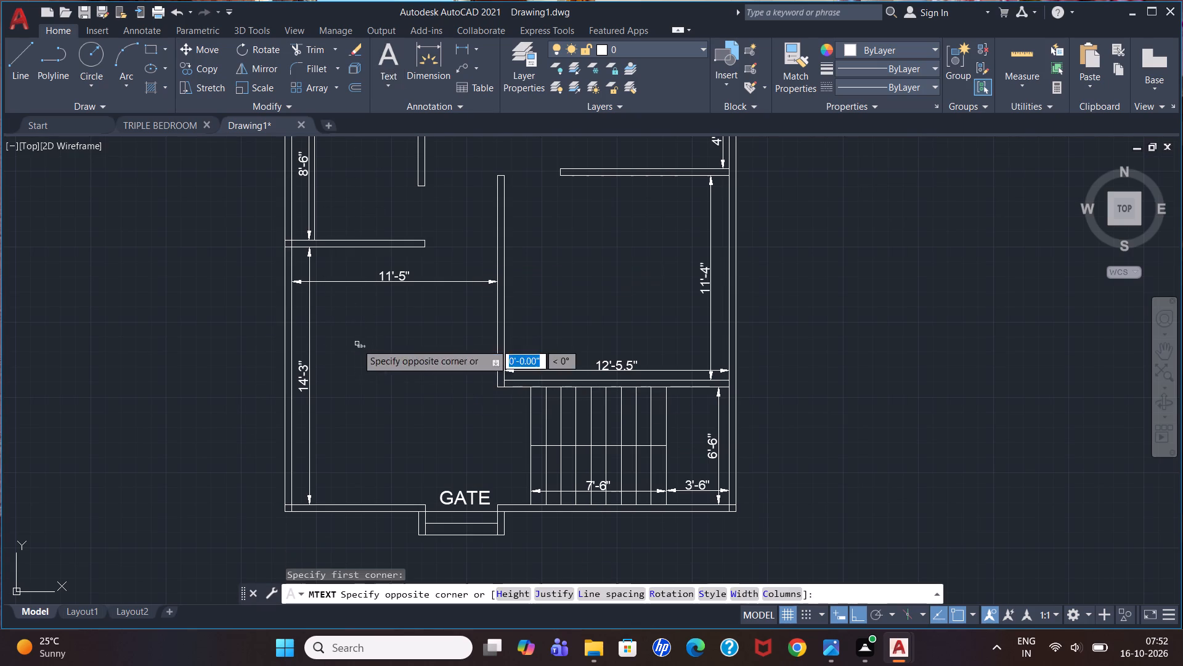
pyautogui.click(435, 384)
pyautogui.write('LIVING')
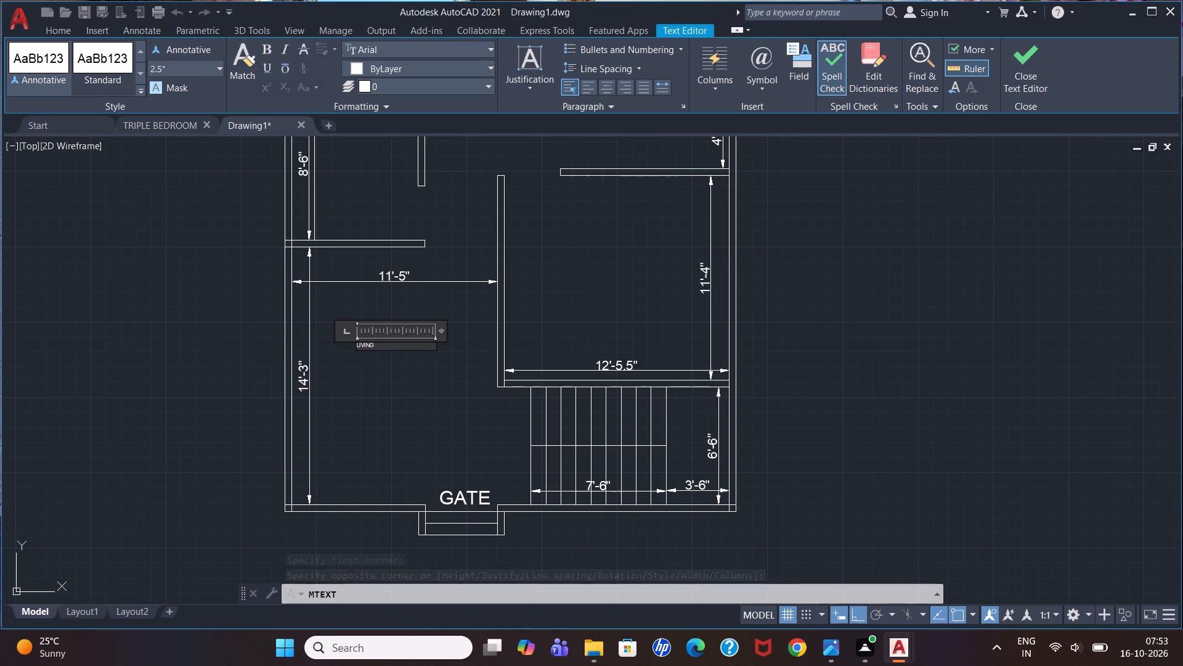
pyautogui.moveTo(380, 344); pyautogui.dragTo(305, 344)
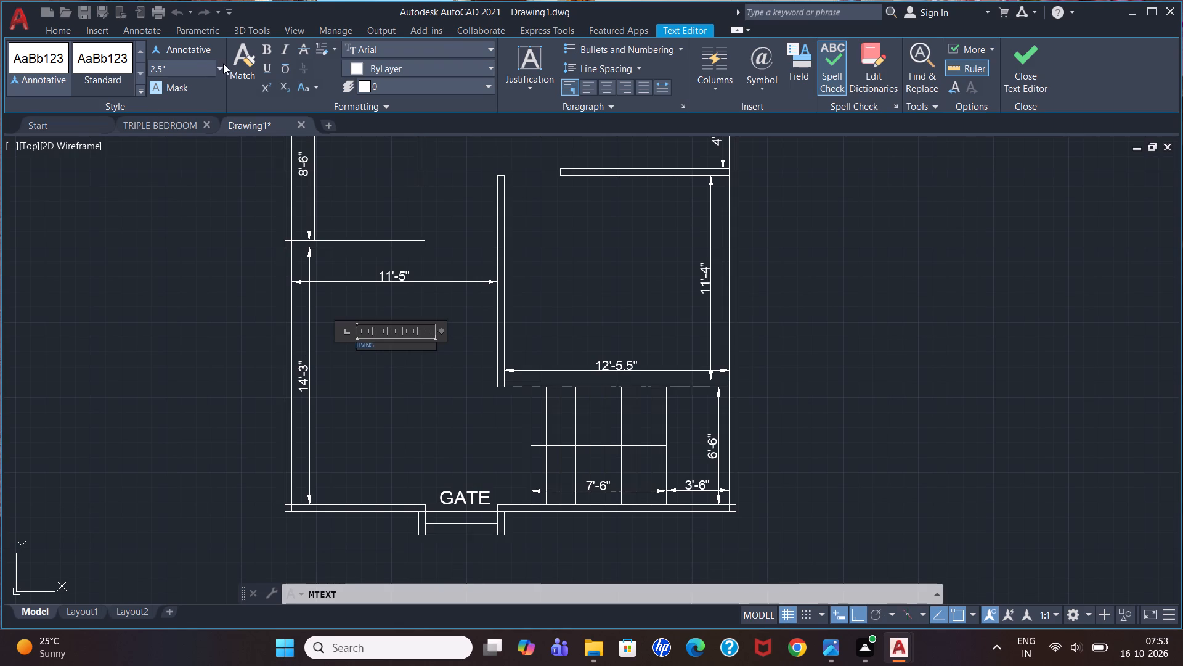
pyautogui.click(220, 67)
pyautogui.click(181, 83)
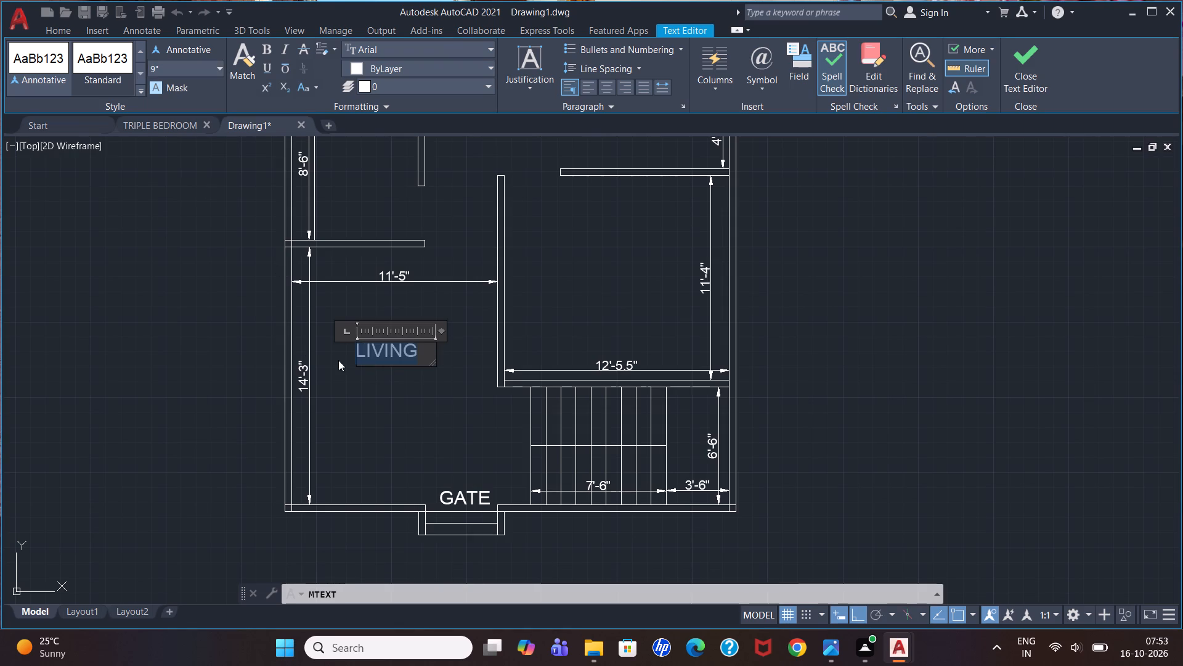
pyautogui.click(356, 385)
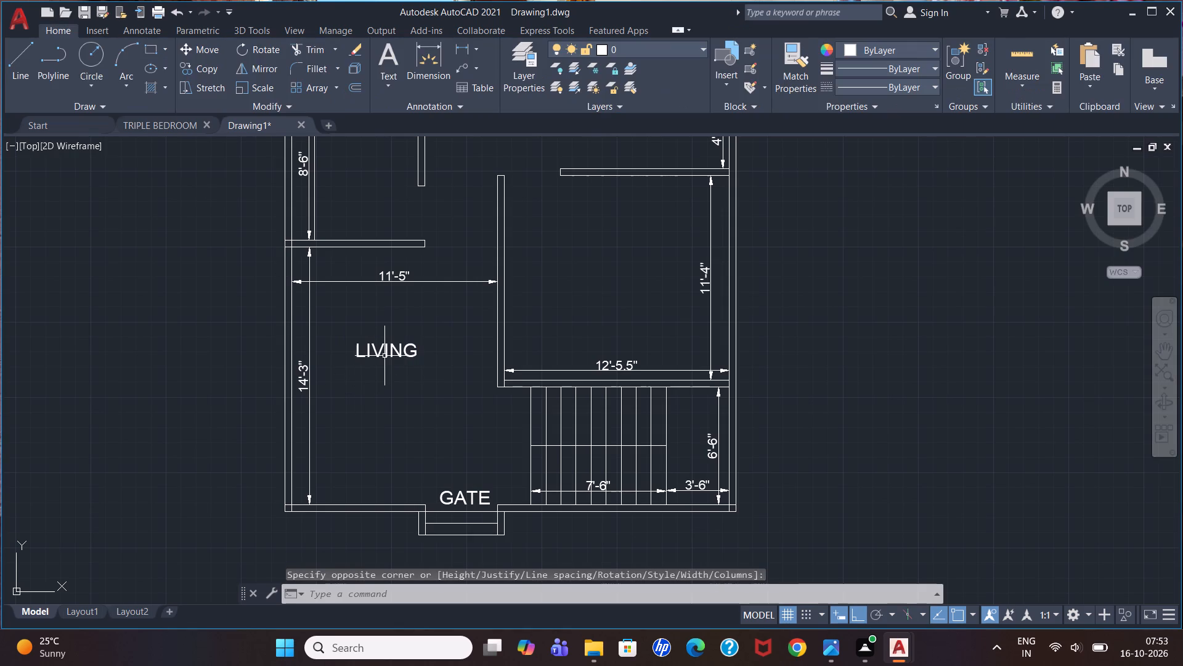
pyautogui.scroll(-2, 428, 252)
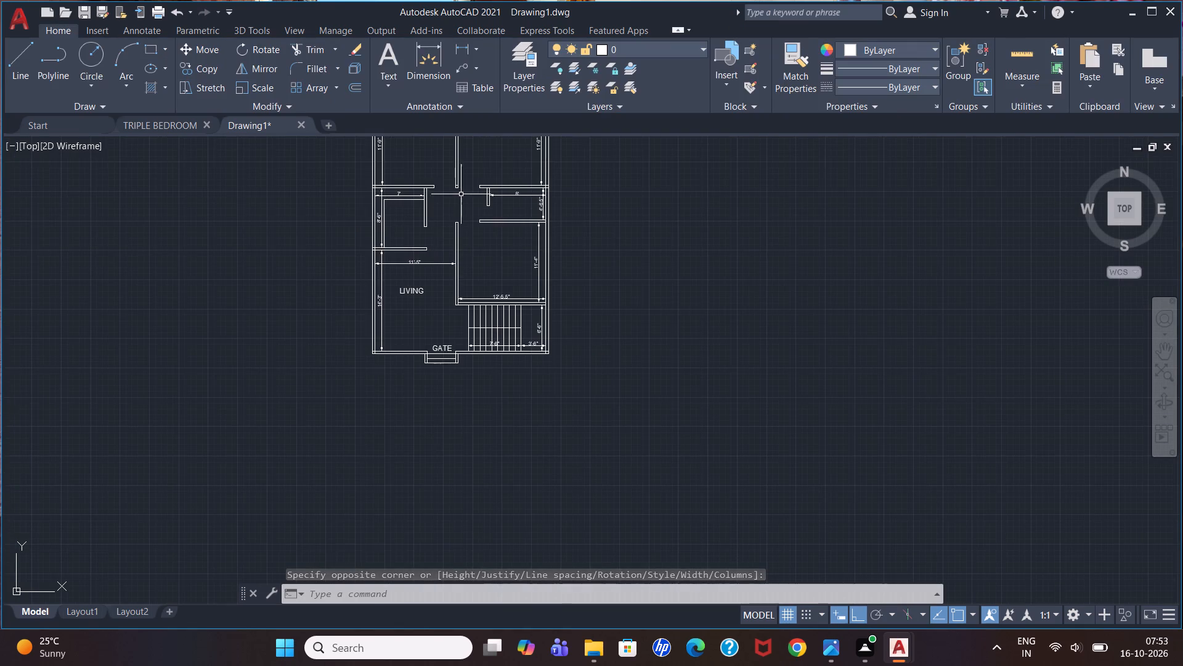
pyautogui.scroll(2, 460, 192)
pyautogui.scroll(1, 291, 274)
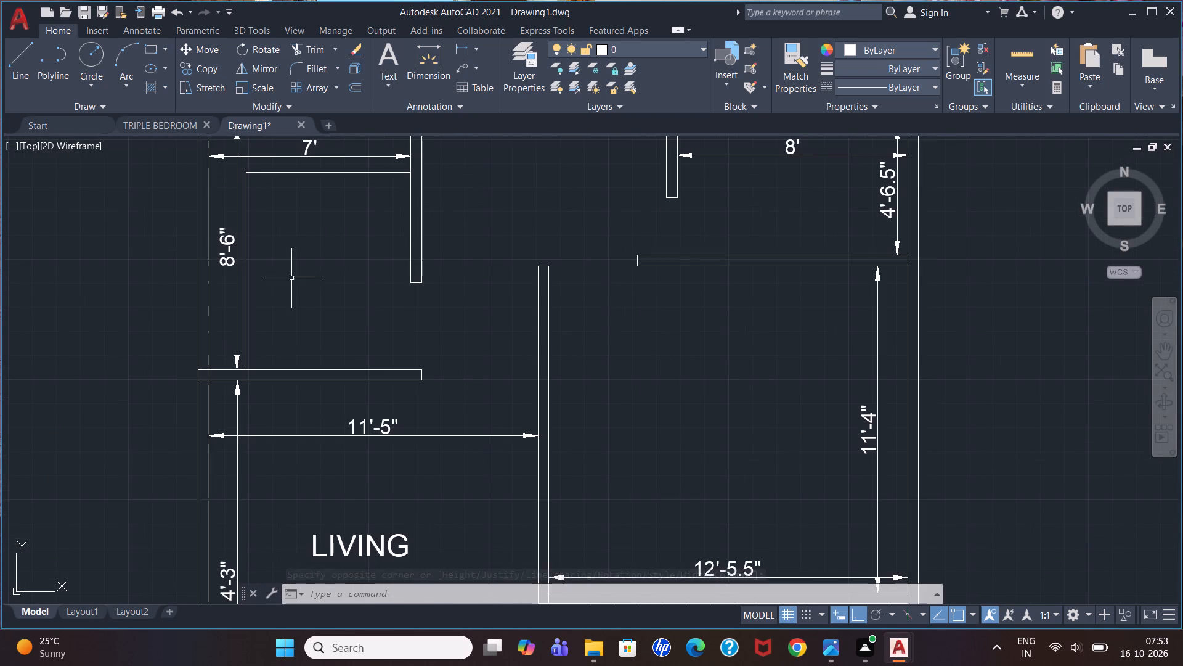
# Add a multiline text label KITCHEN with 9" text height in the 7' by 8'-6" room above the living room.
pyautogui.click(384, 59)
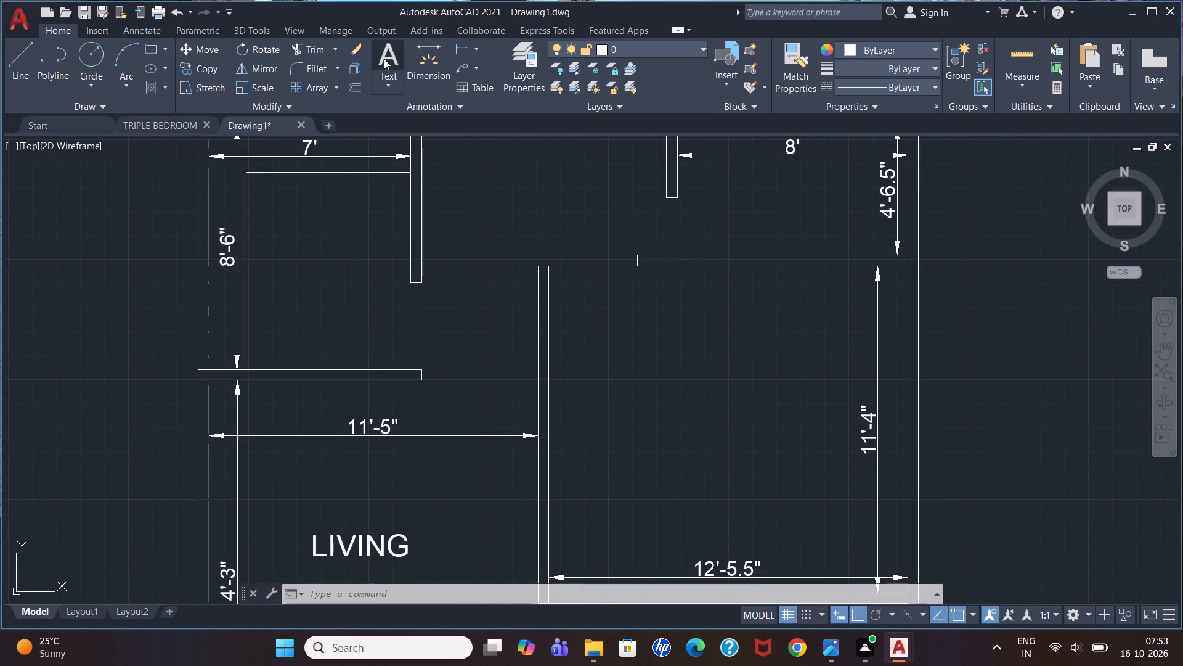
pyautogui.click(265, 287)
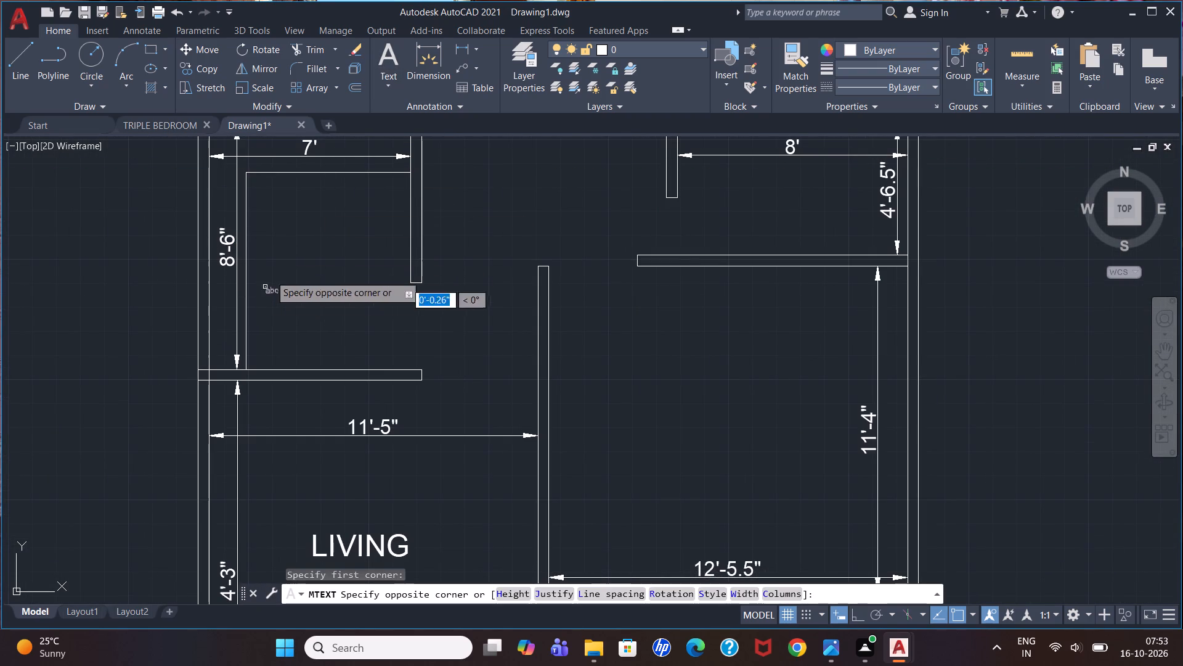
pyautogui.click(367, 247)
pyautogui.write('KITCHEN')
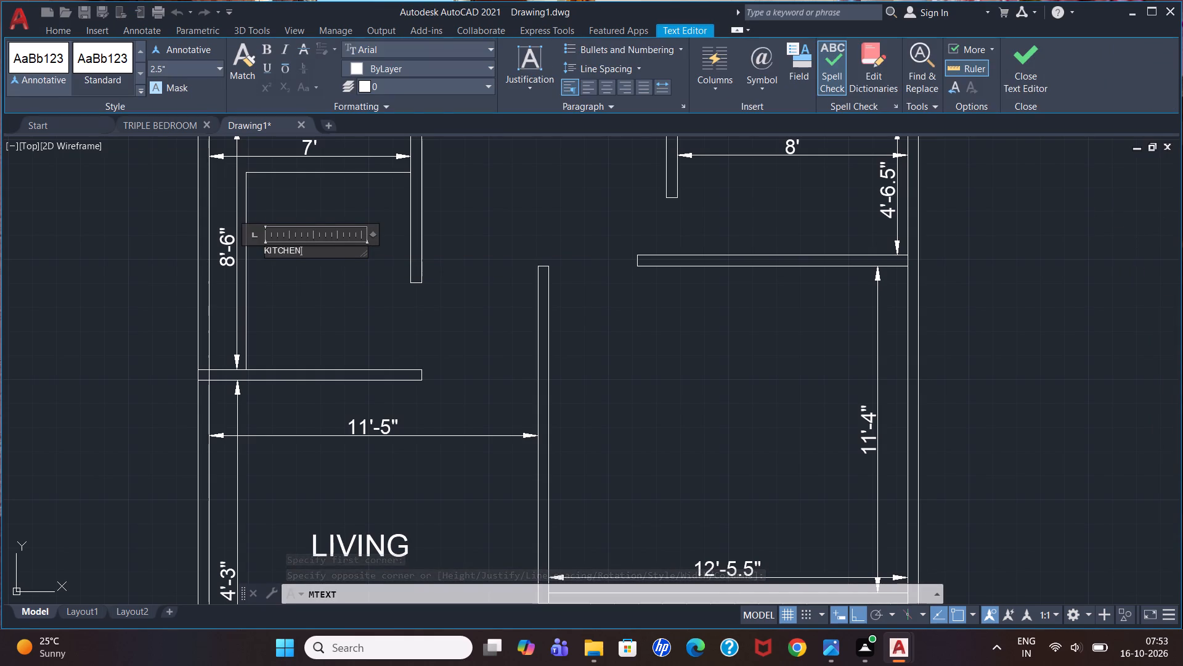
pyautogui.moveTo(333, 248); pyautogui.dragTo(311, 250)
pyautogui.moveTo(311, 250); pyautogui.dragTo(246, 255)
pyautogui.click(220, 69)
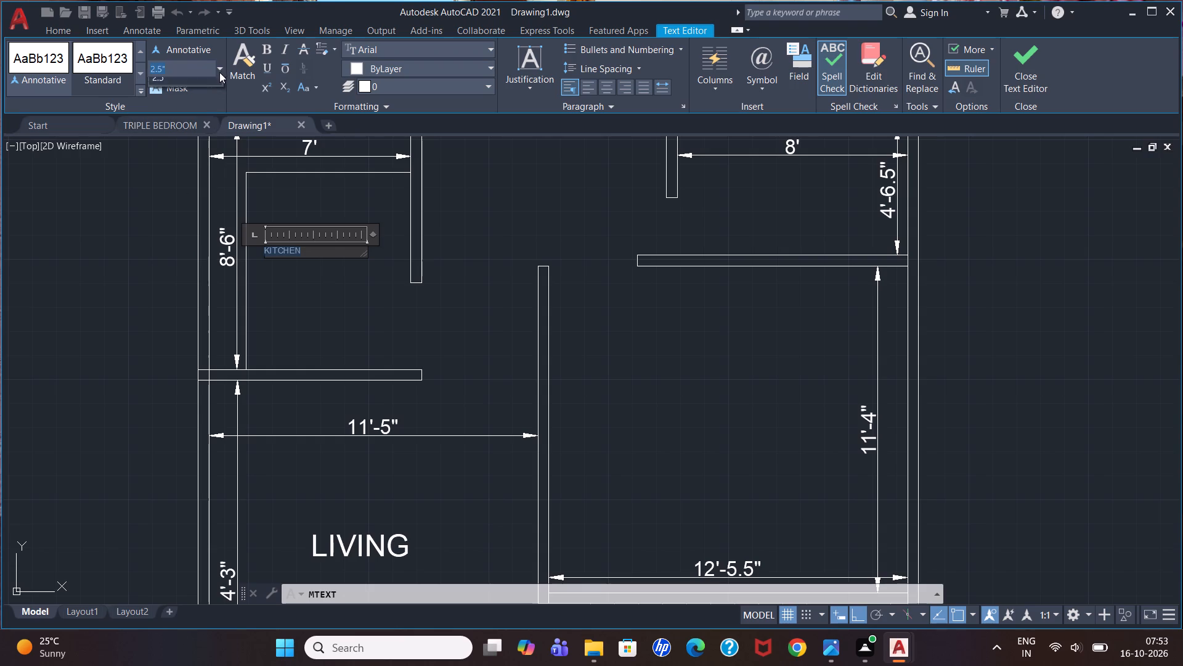
pyautogui.click(211, 82)
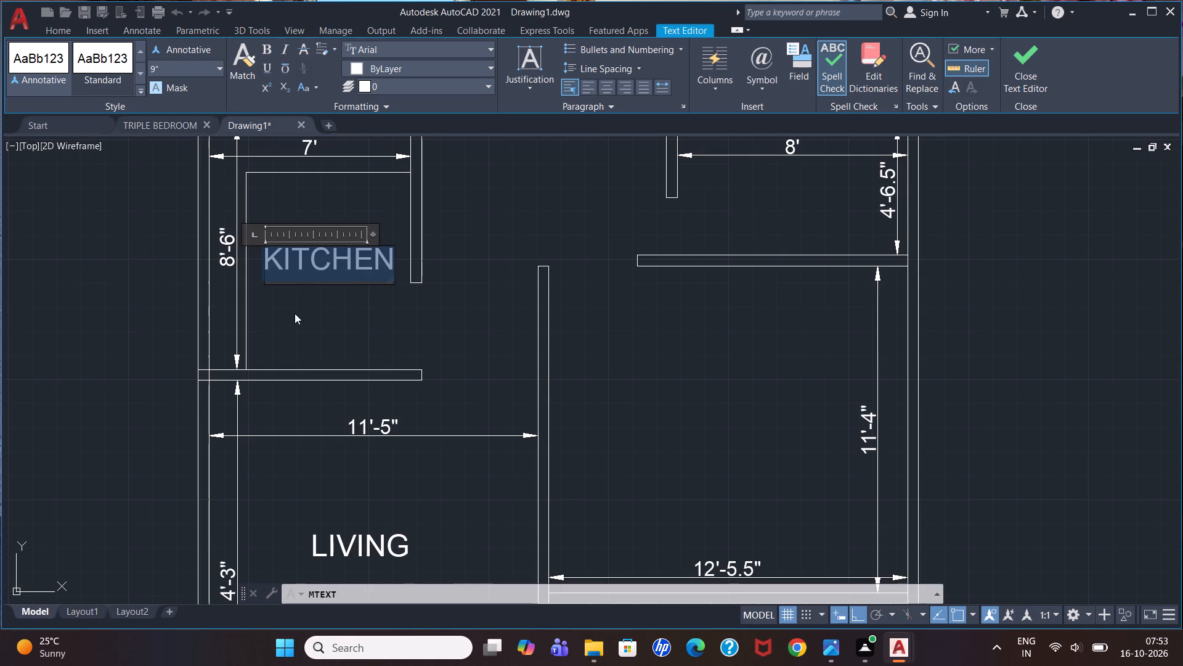
pyautogui.click(294, 323)
# Add a multiline text label BEDROOM with 9" text height in the middle of the plan's upper-left room.
pyautogui.scroll(-3, 294, 323)
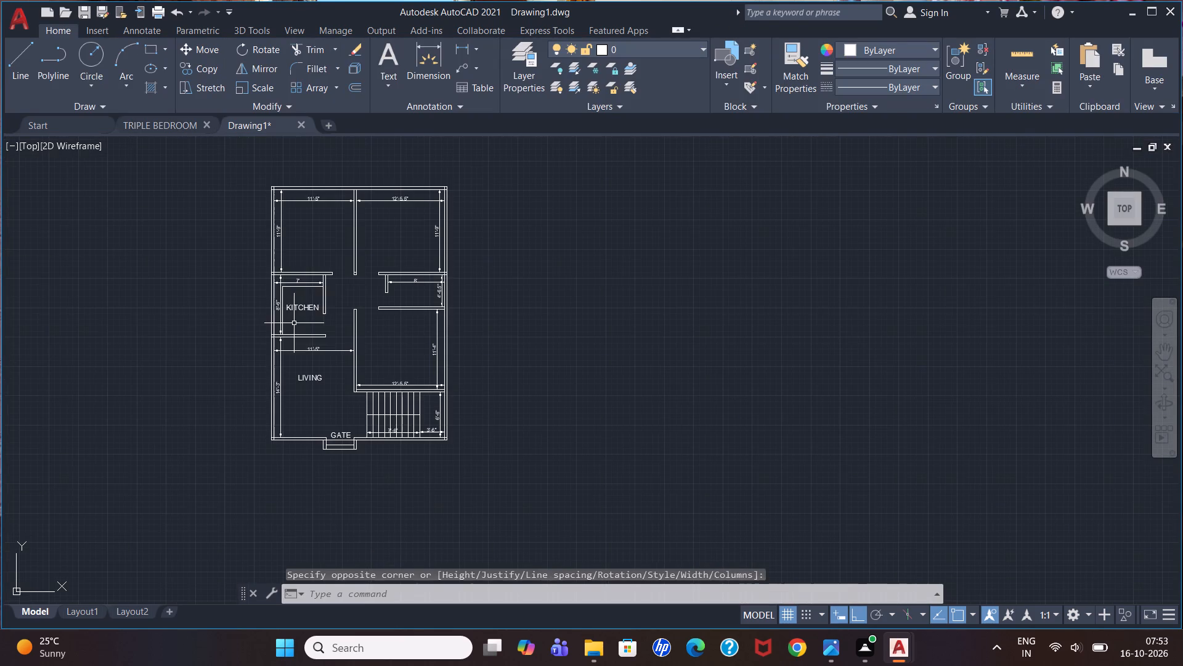
pyautogui.scroll(2, 323, 261)
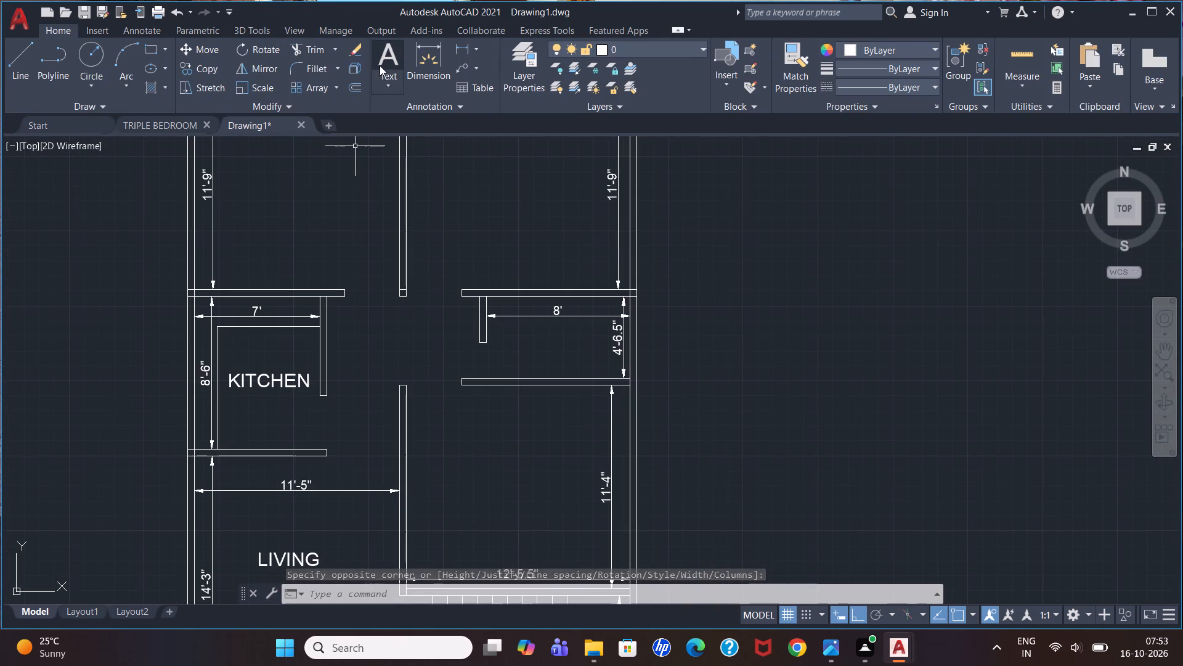
pyautogui.click(370, 65)
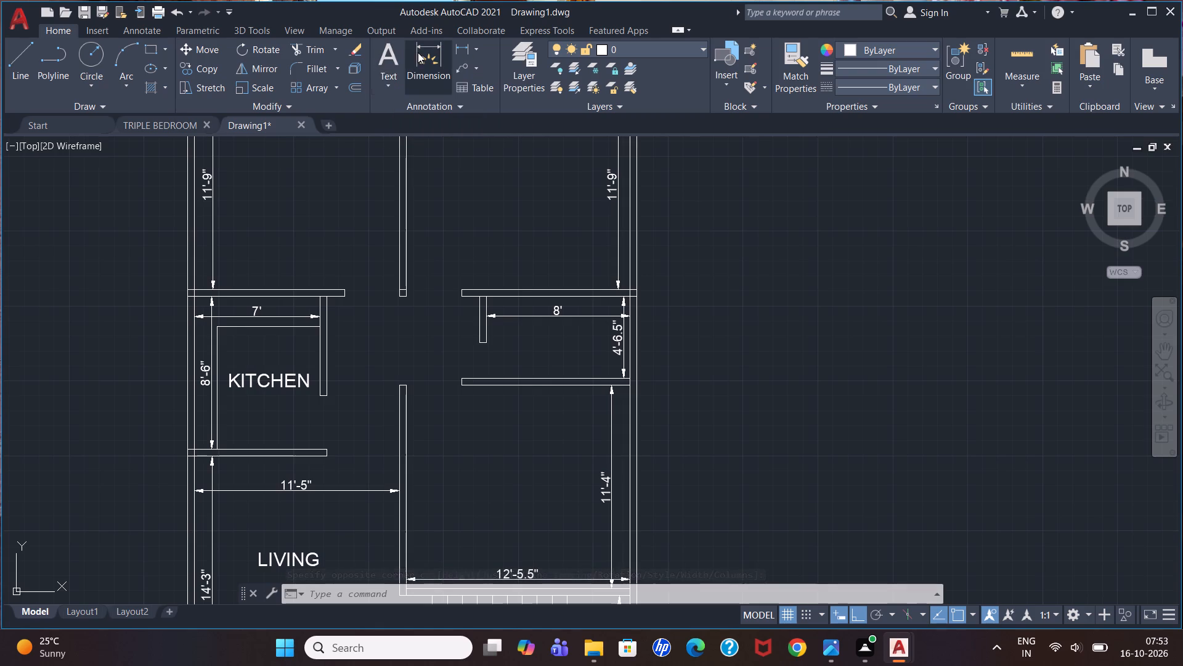
pyautogui.click(381, 52)
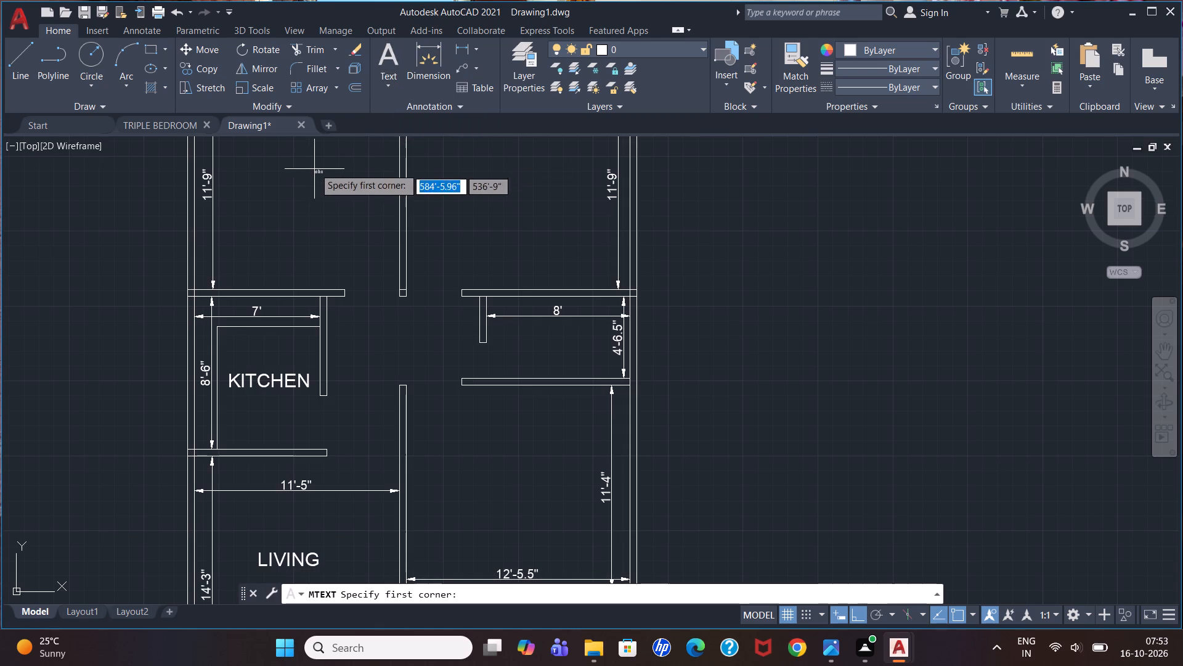
pyautogui.click(258, 170)
pyautogui.click(315, 197)
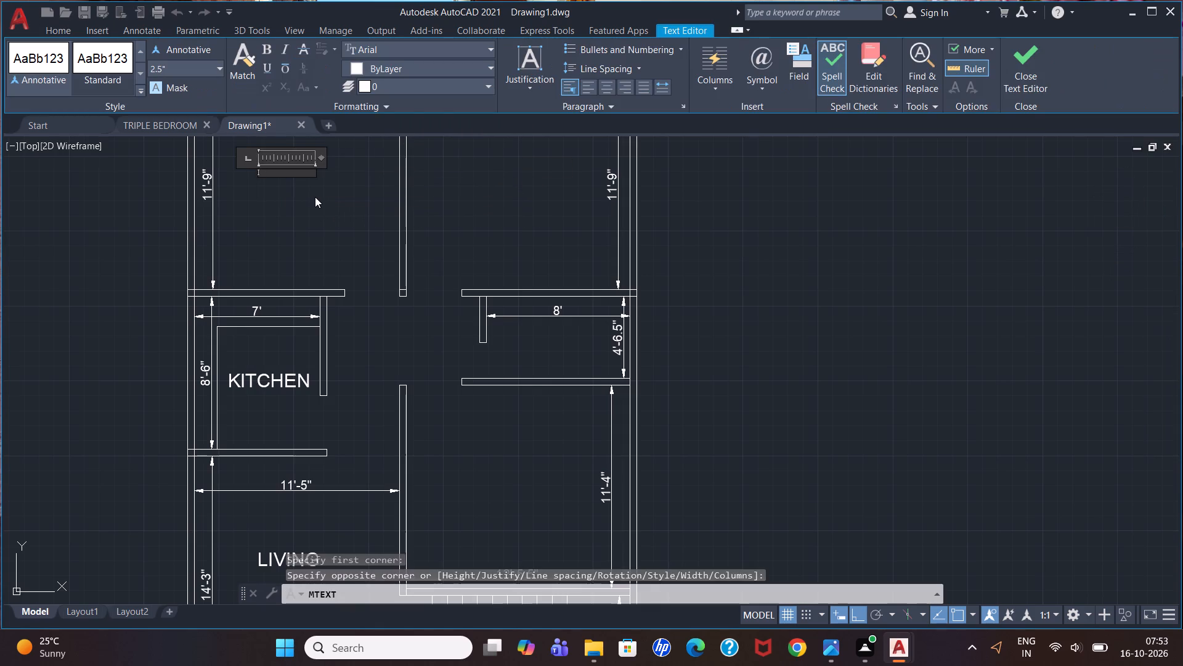
pyautogui.write('BEDROOM')
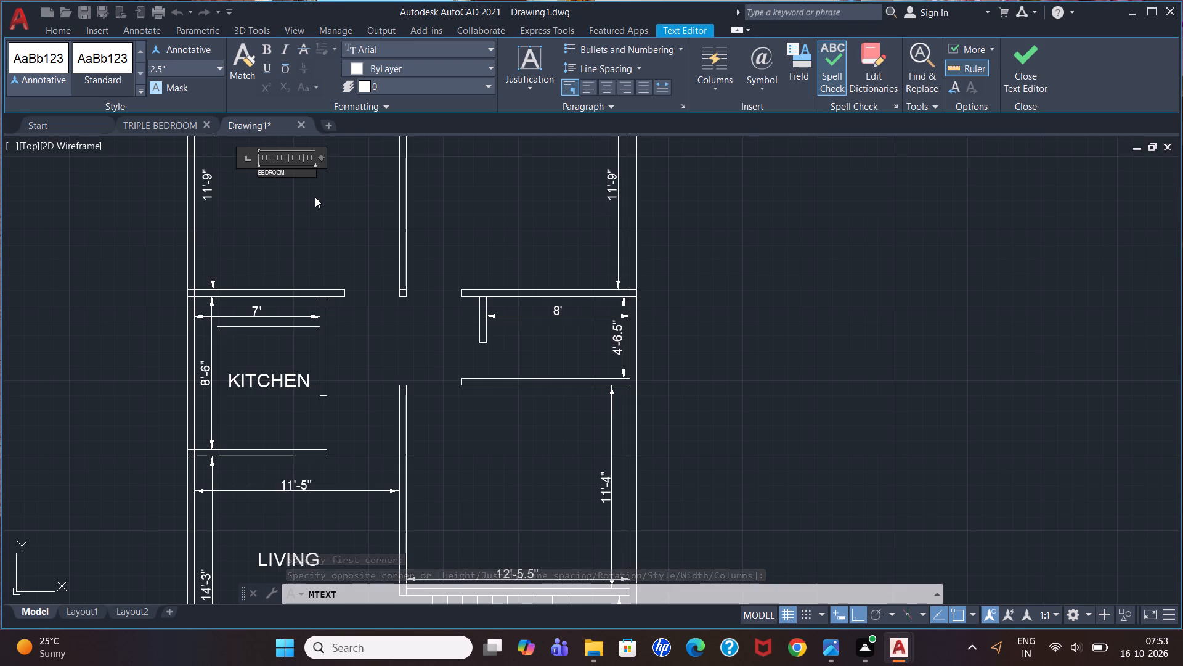
pyautogui.moveTo(293, 173); pyautogui.dragTo(211, 173)
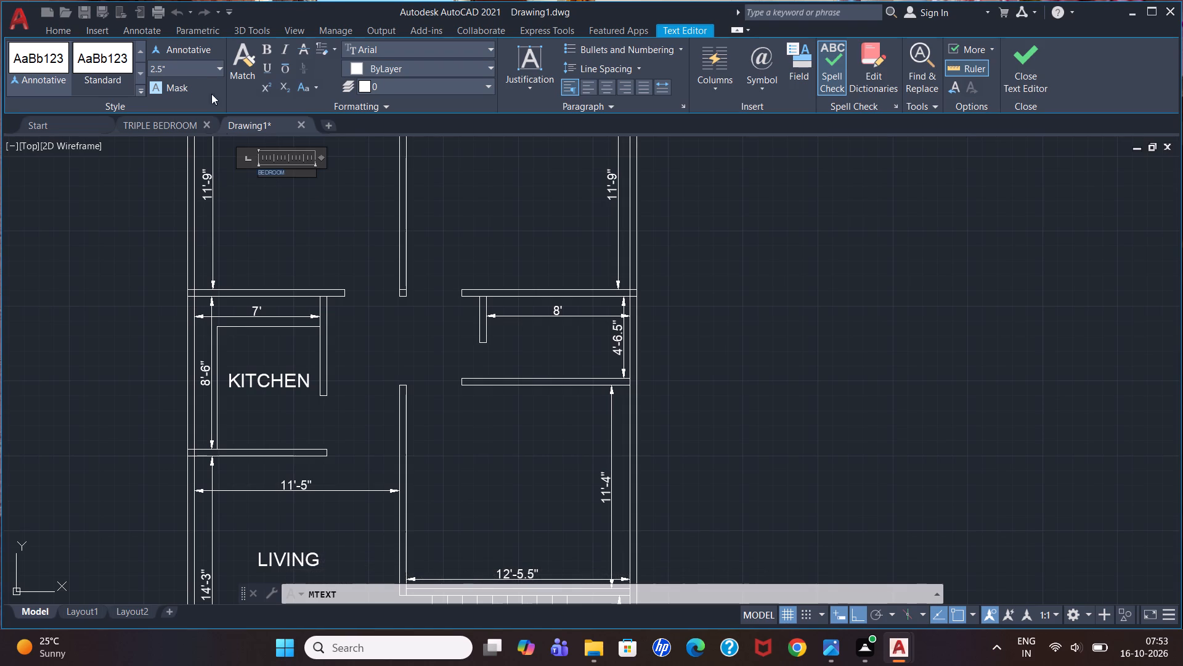
pyautogui.click(219, 70)
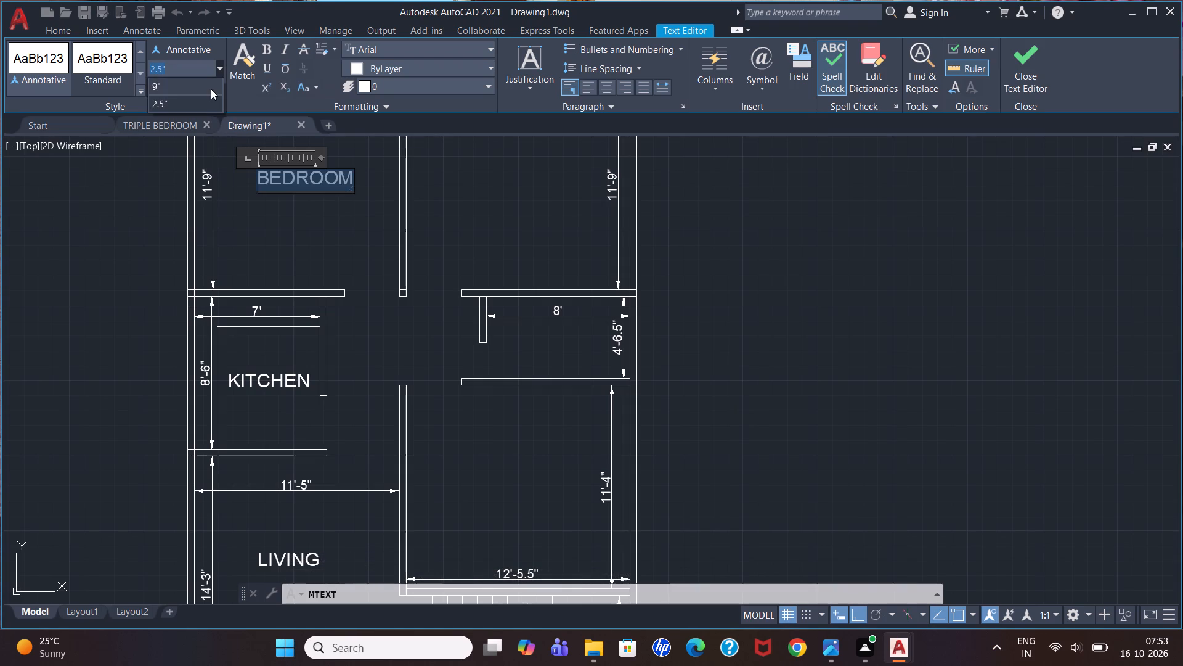
pyautogui.click(209, 83)
pyautogui.click(286, 232)
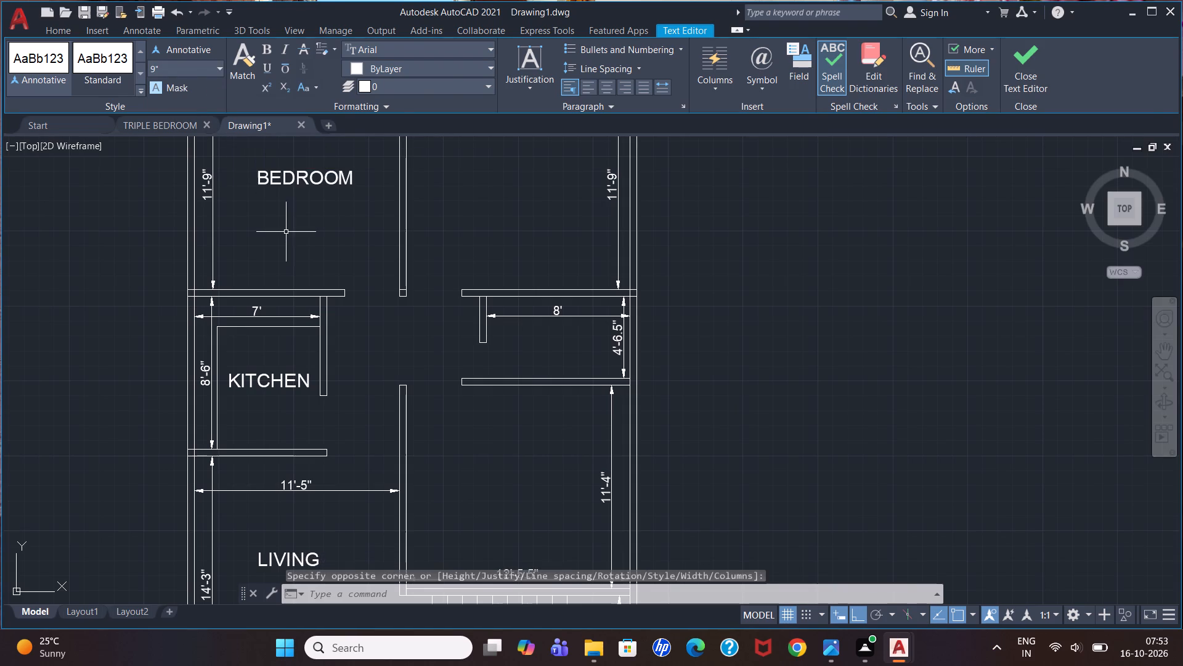
# Add a multiline text label BEDROOM with 9" text height in the plan's upper-right room.
pyautogui.scroll(-2, 437, 236)
pyautogui.scroll(2, 492, 199)
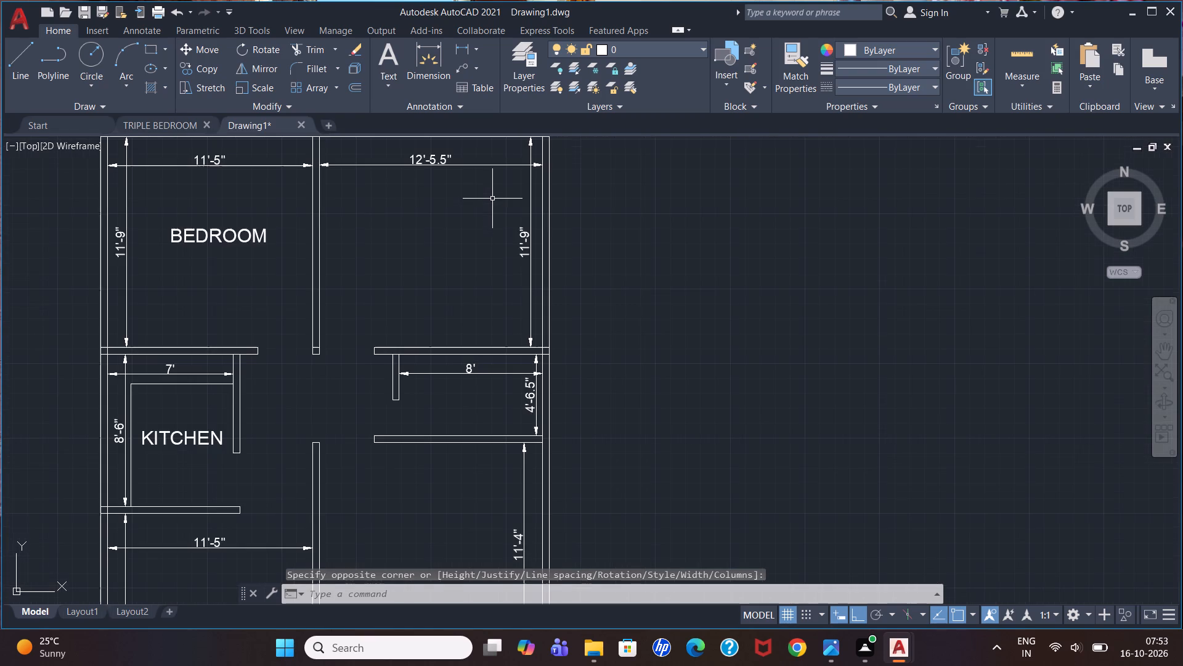
pyautogui.scroll(1, 492, 199)
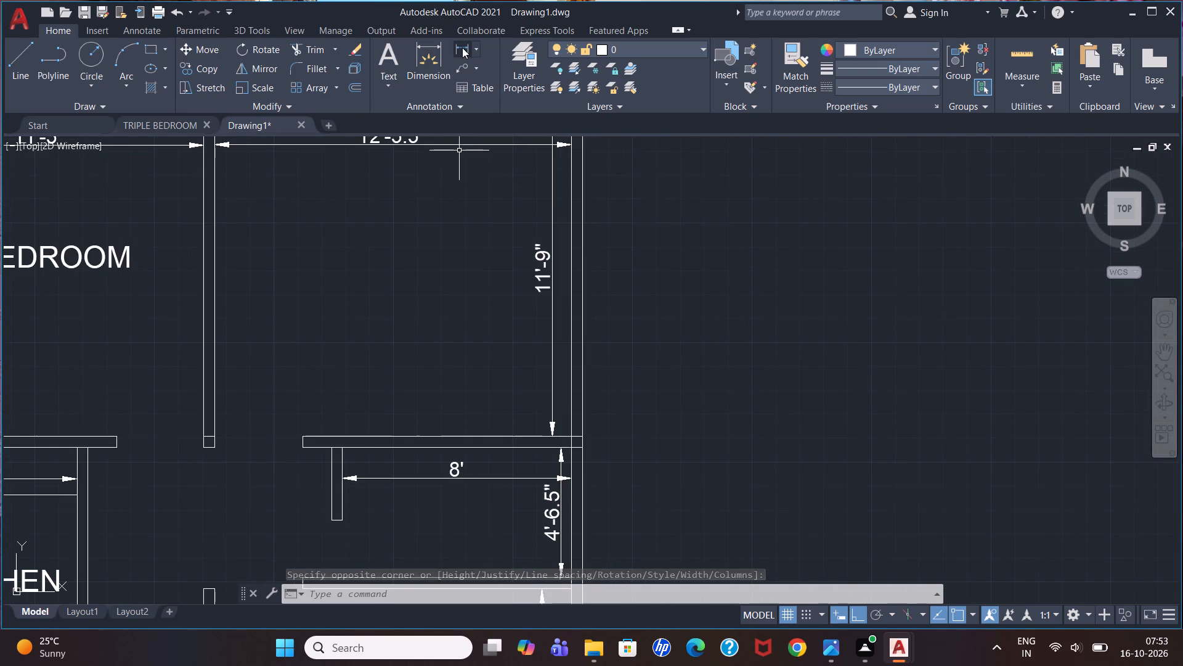
pyautogui.click(462, 47)
pyautogui.click(383, 54)
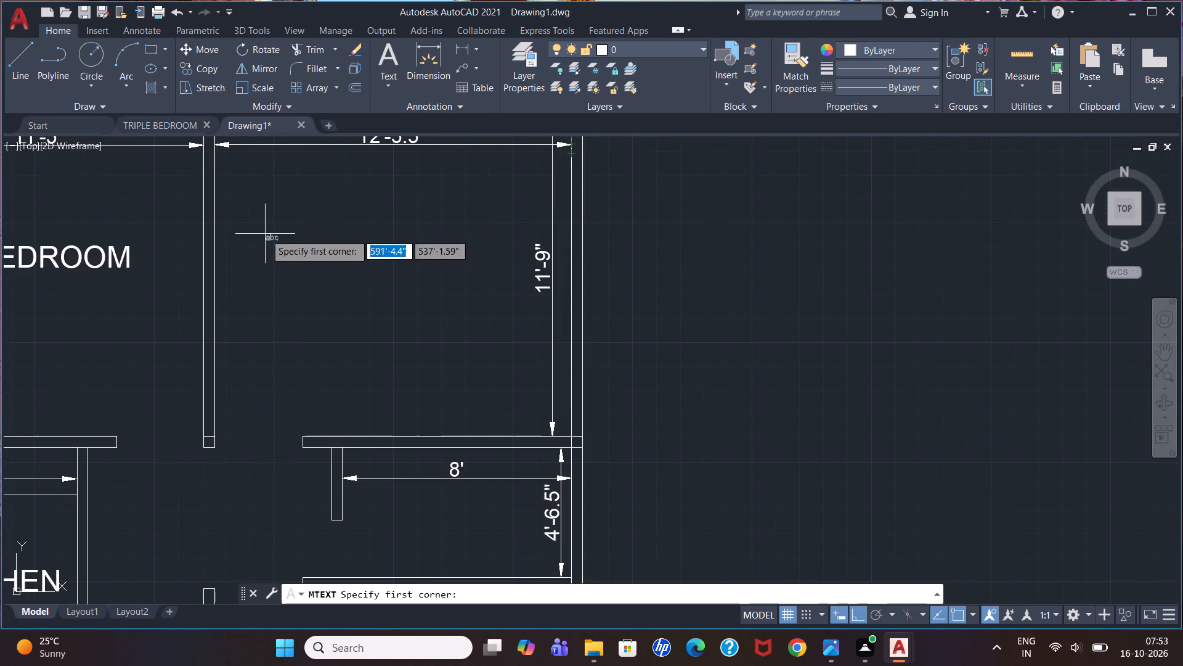
pyautogui.click(264, 234)
pyautogui.click(369, 288)
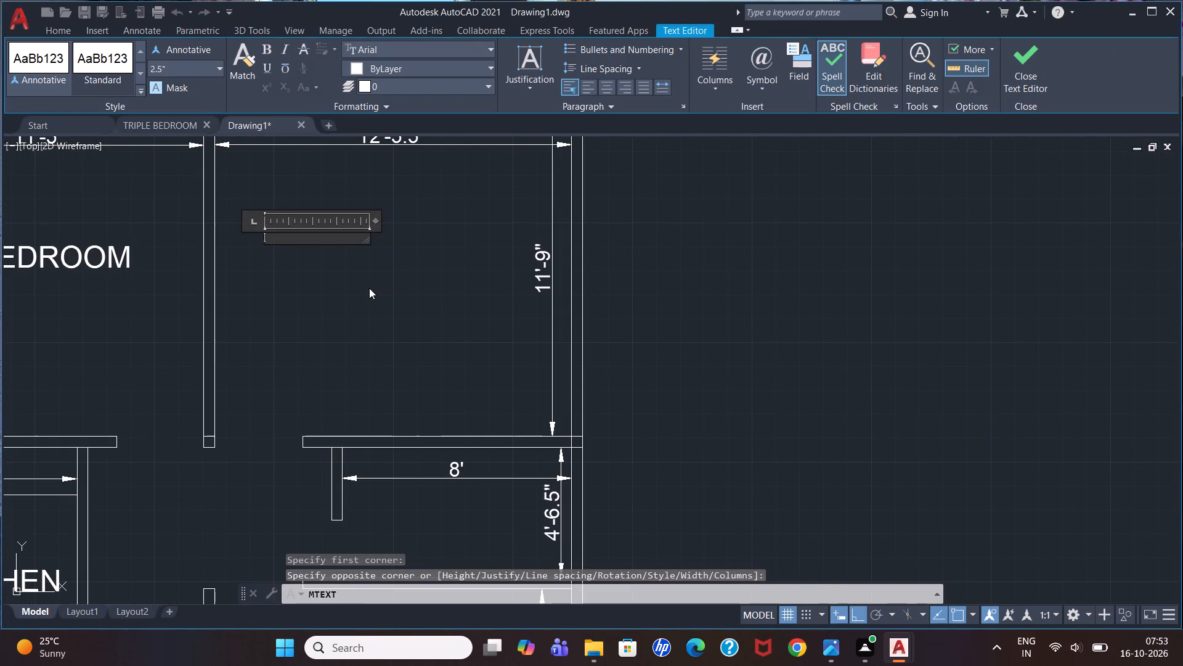
pyautogui.write('BEDROOM')
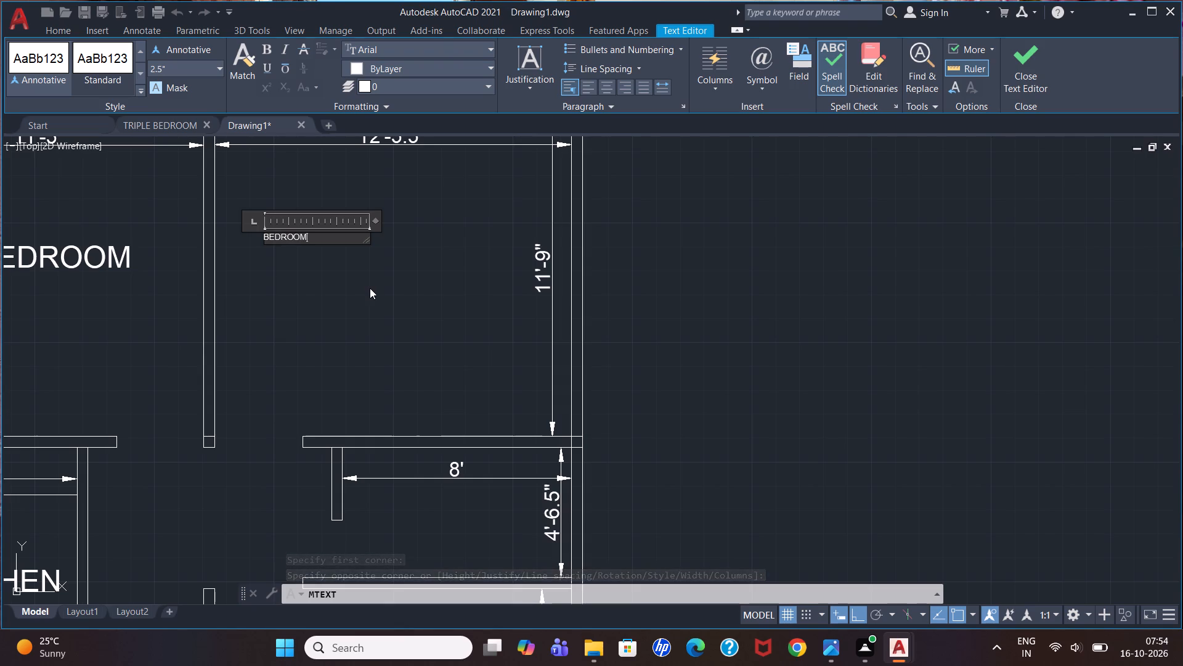
pyautogui.moveTo(342, 243); pyautogui.dragTo(152, 239)
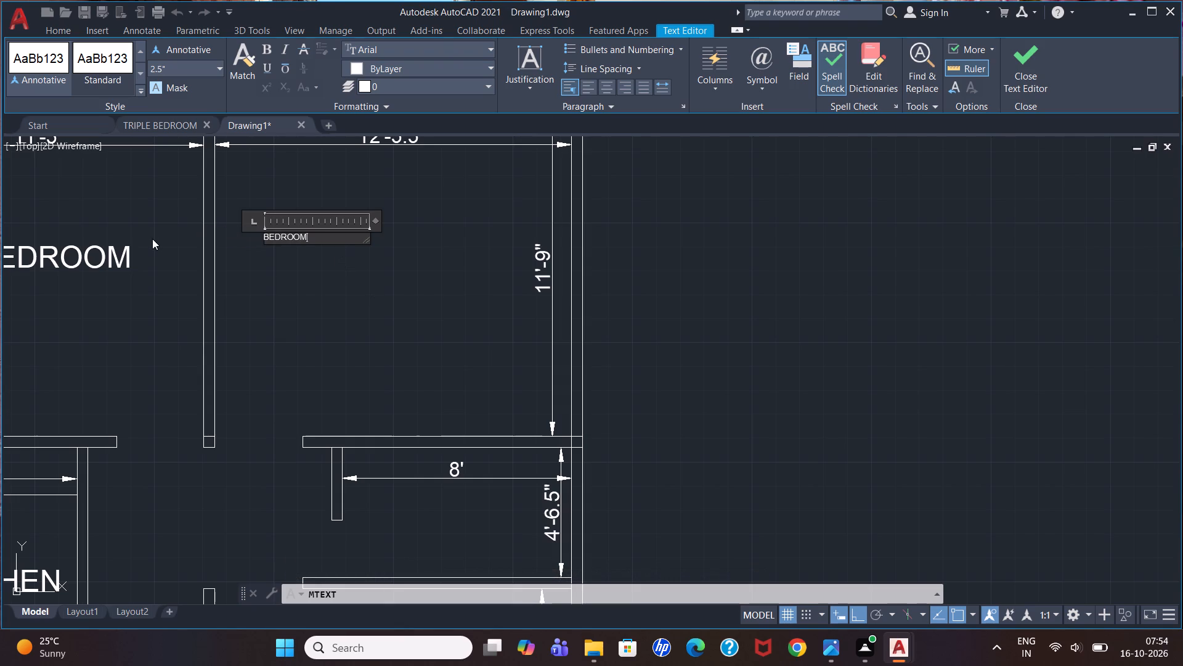
pyautogui.moveTo(331, 229); pyautogui.dragTo(129, 229)
pyautogui.moveTo(317, 239); pyautogui.dragTo(222, 238)
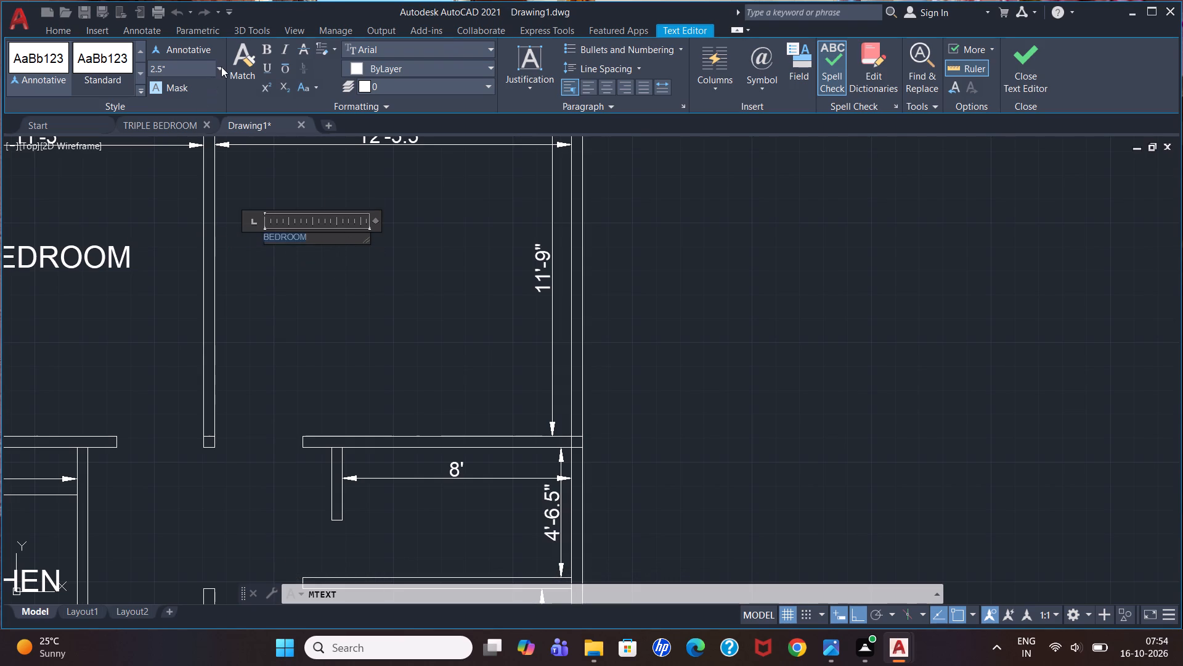
pyautogui.click(221, 67)
pyautogui.click(190, 83)
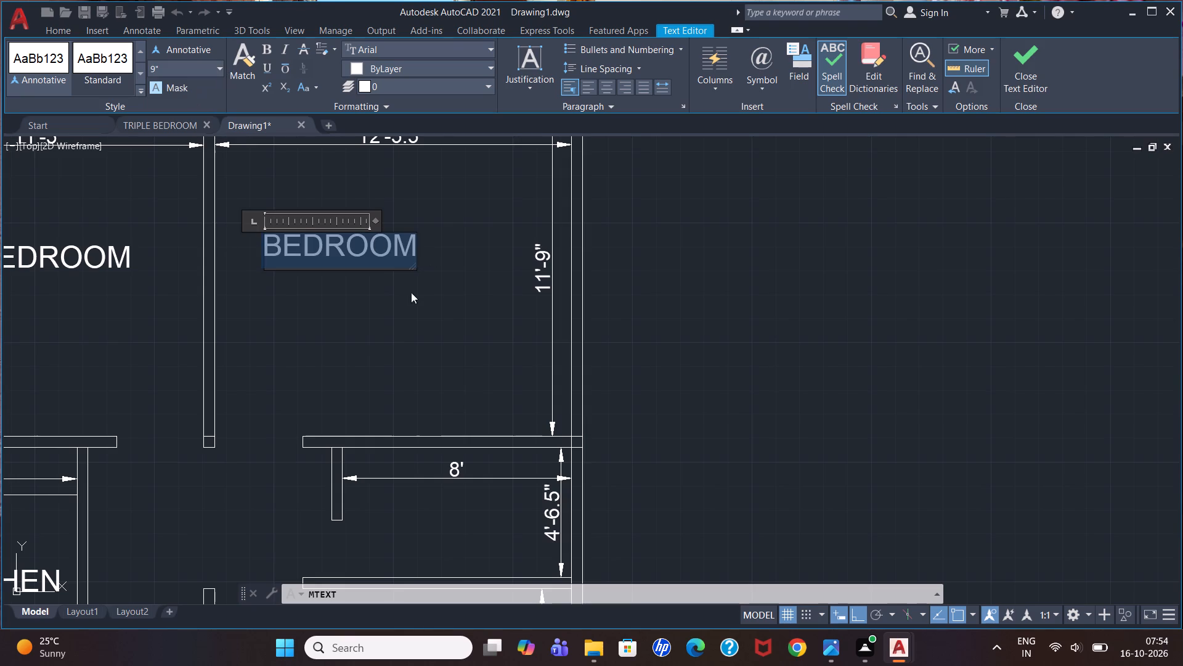
pyautogui.click(341, 245)
pyautogui.click(368, 329)
# Move the upper-right room's BEDROOM label straight down by about 1'.
pyautogui.scroll(-1, 510, 284)
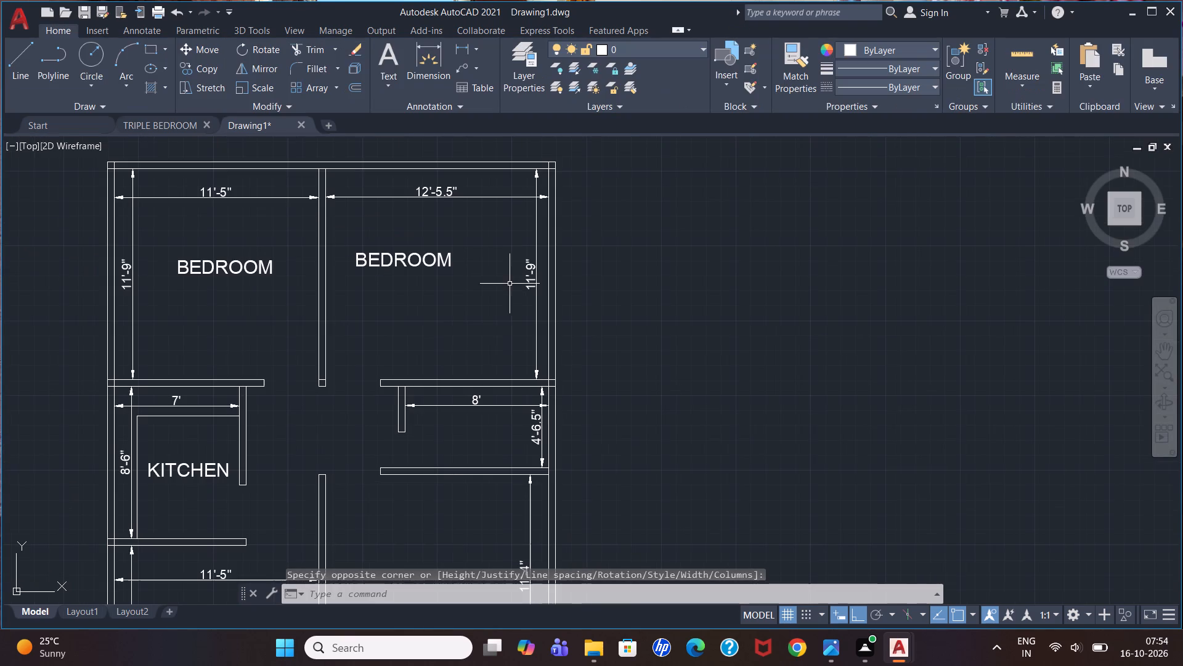
pyautogui.click(406, 259)
pyautogui.press('m')
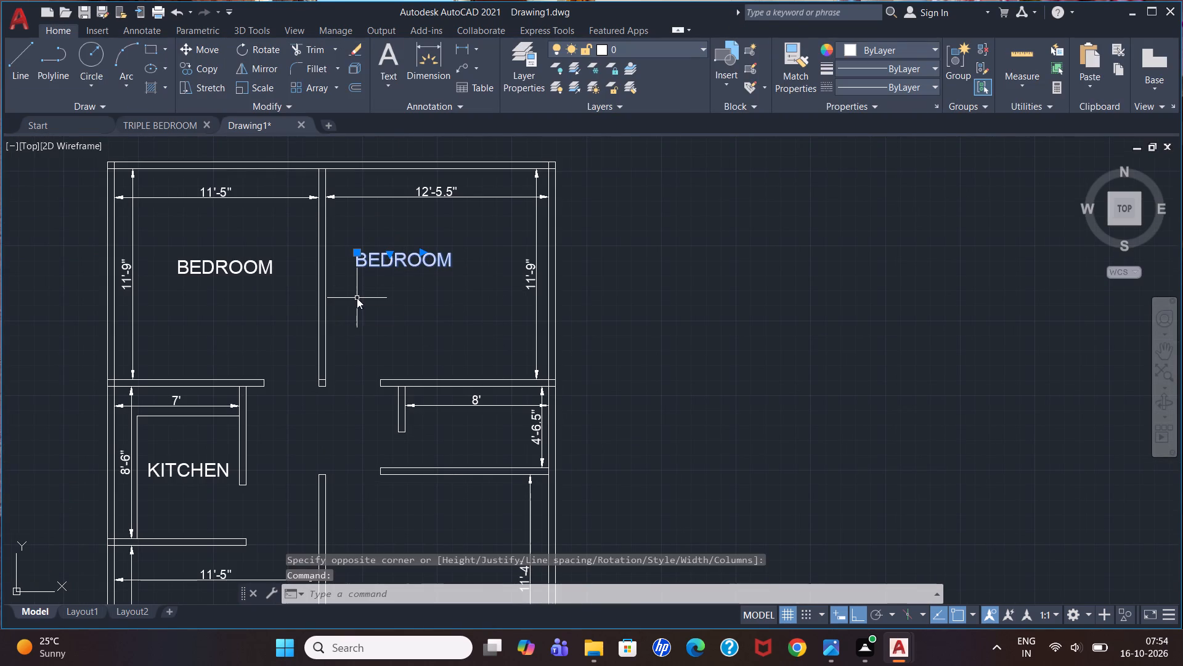
pyautogui.press('Return')
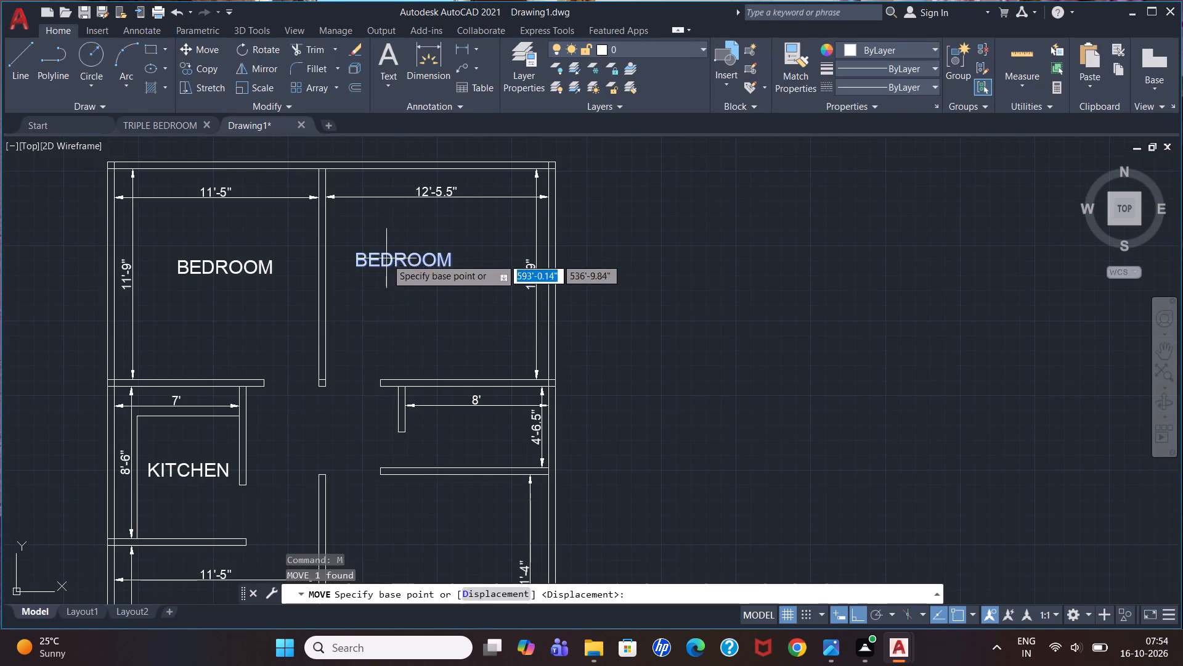
pyautogui.click(386, 258)
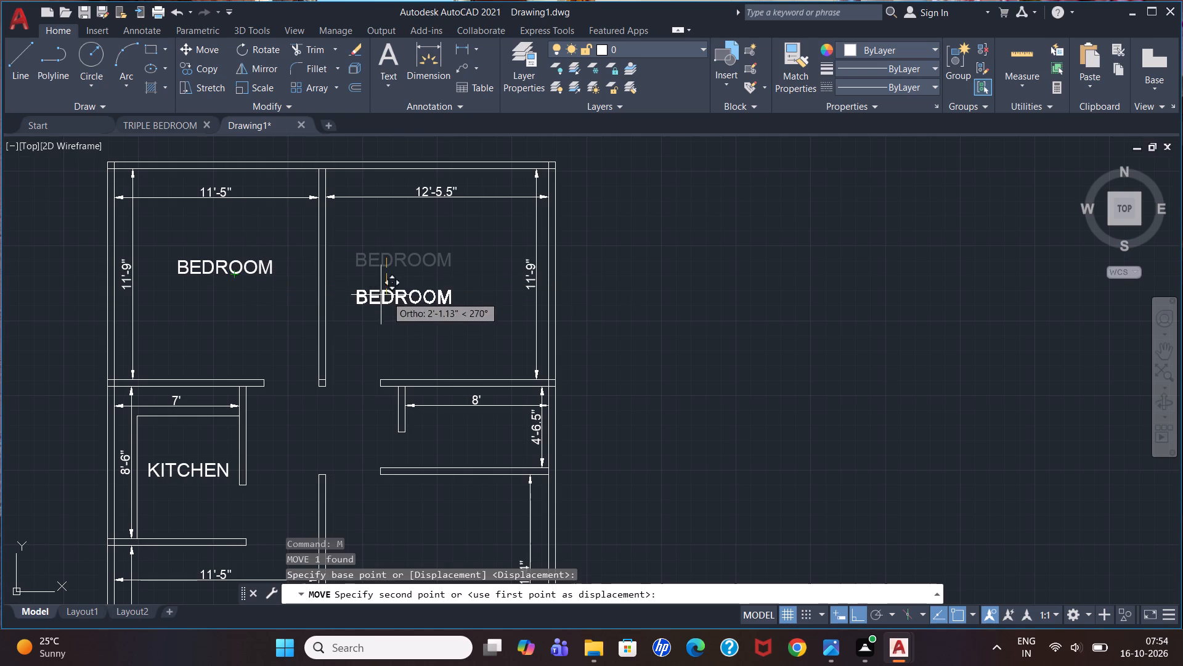
pyautogui.click(396, 279)
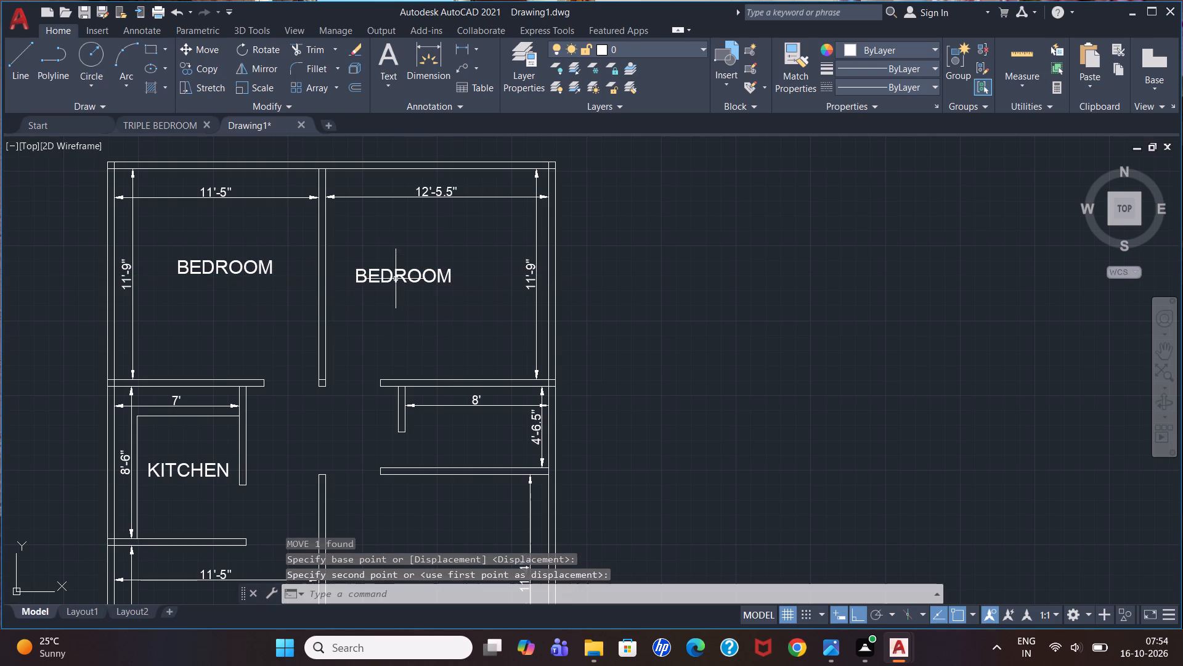
# Turn Ortho off and move the same BEDROOM label about 1' right and slightly up, level with the upper-left room's BEDROOM label.
pyautogui.click(396, 278)
pyautogui.press('m')
pyautogui.press('Return')
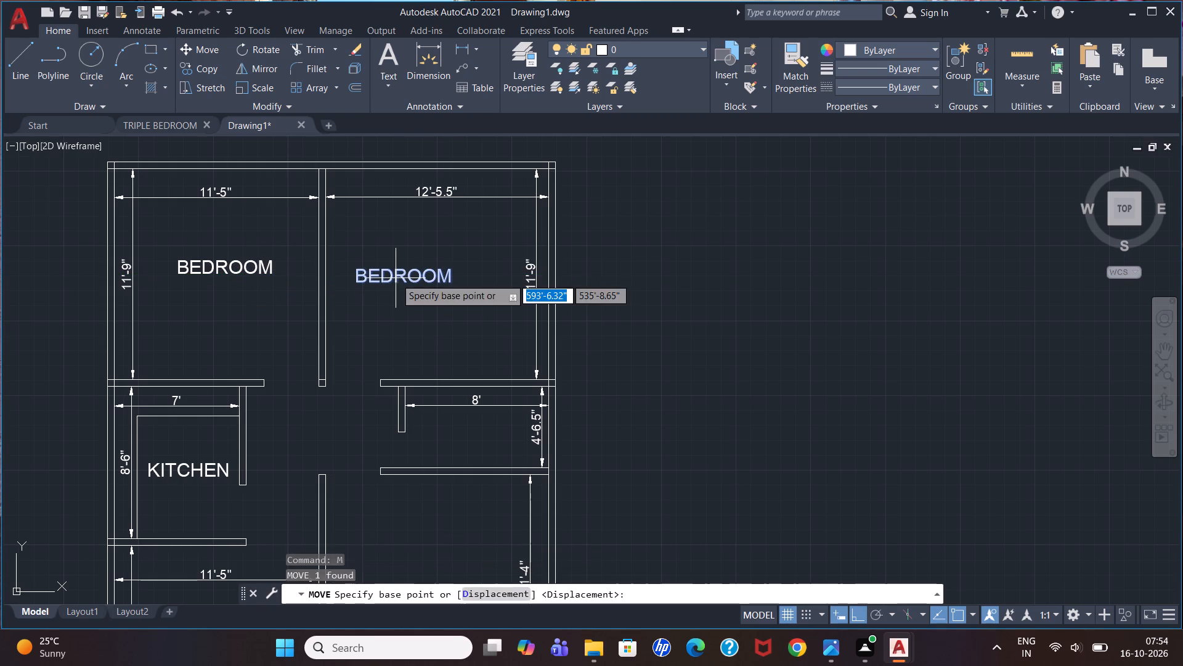
pyautogui.click(396, 278)
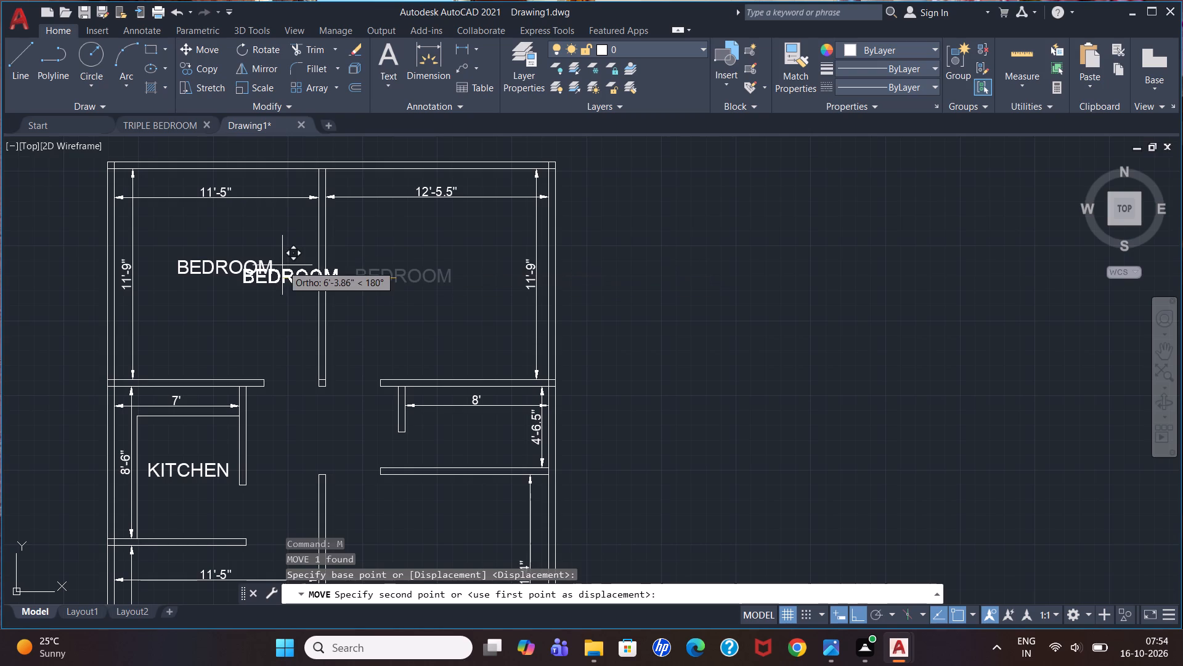
pyautogui.scroll(2, 243, 269)
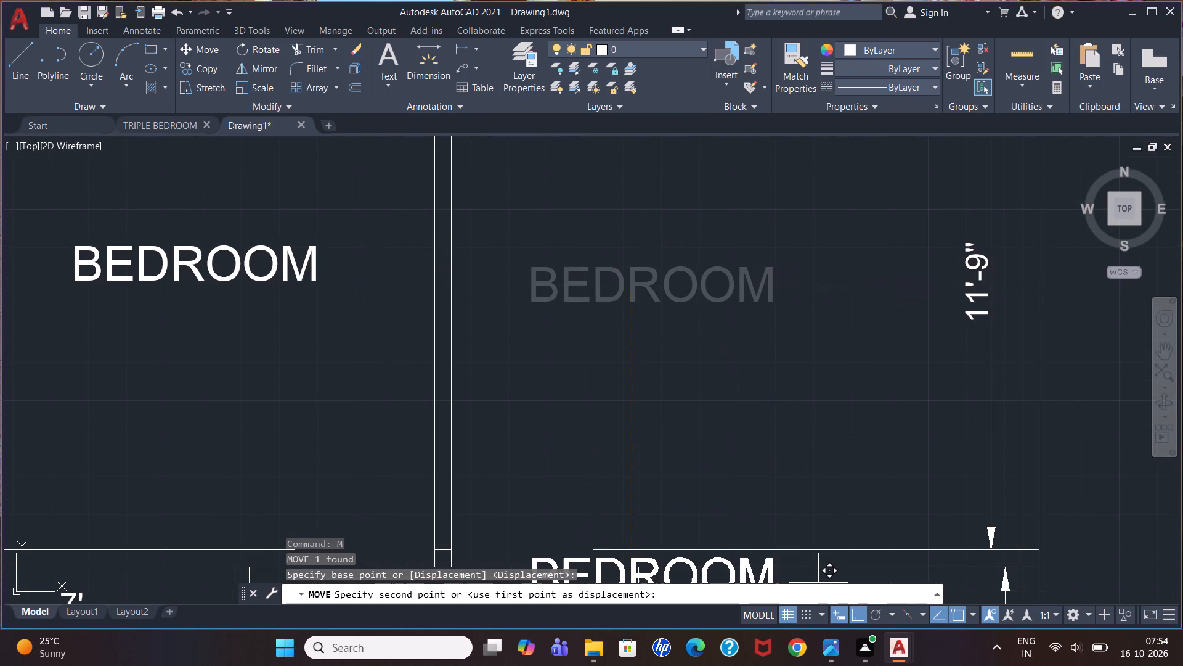
pyautogui.click(866, 618)
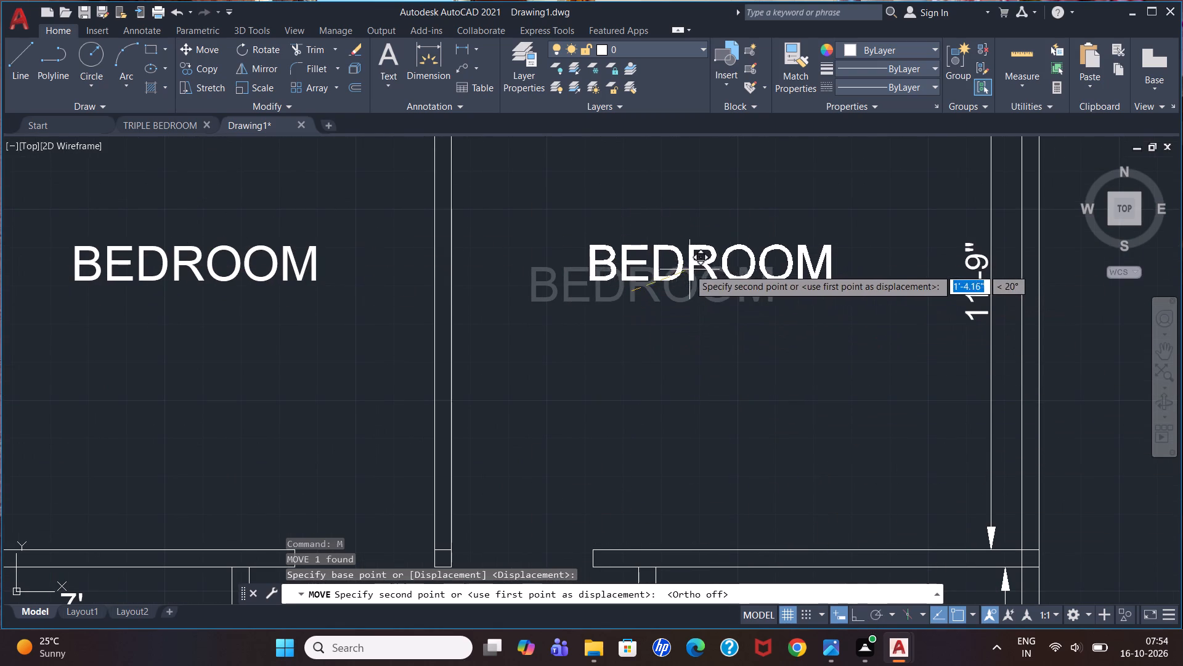
pyautogui.click(672, 272)
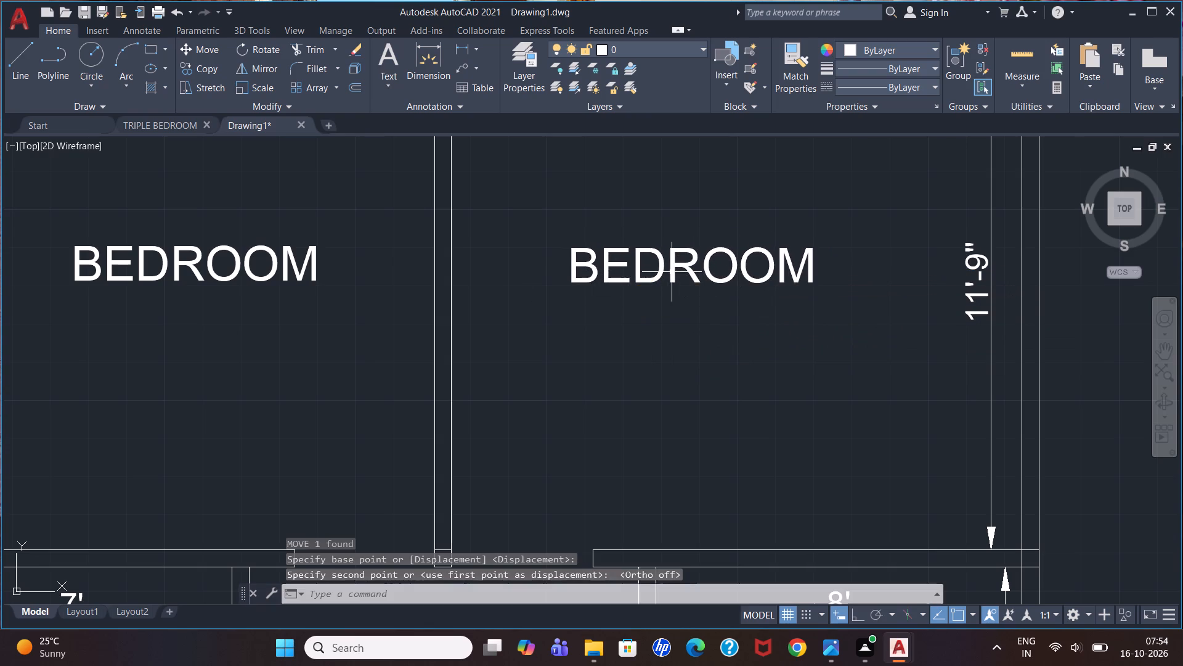
pyautogui.scroll(-3, 674, 311)
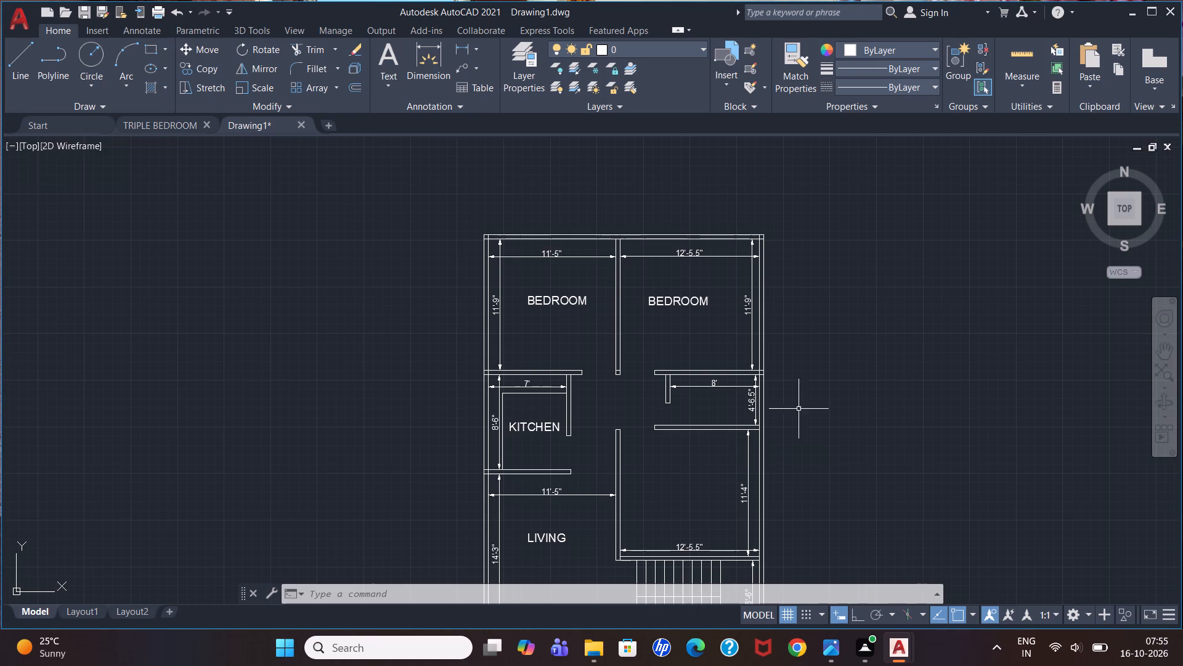
# Add a multiline text label TOILET with 9" text height in the small 8'-wide room below the upper-right bedroom.
pyautogui.scroll(1, 746, 425)
pyautogui.scroll(1, 685, 392)
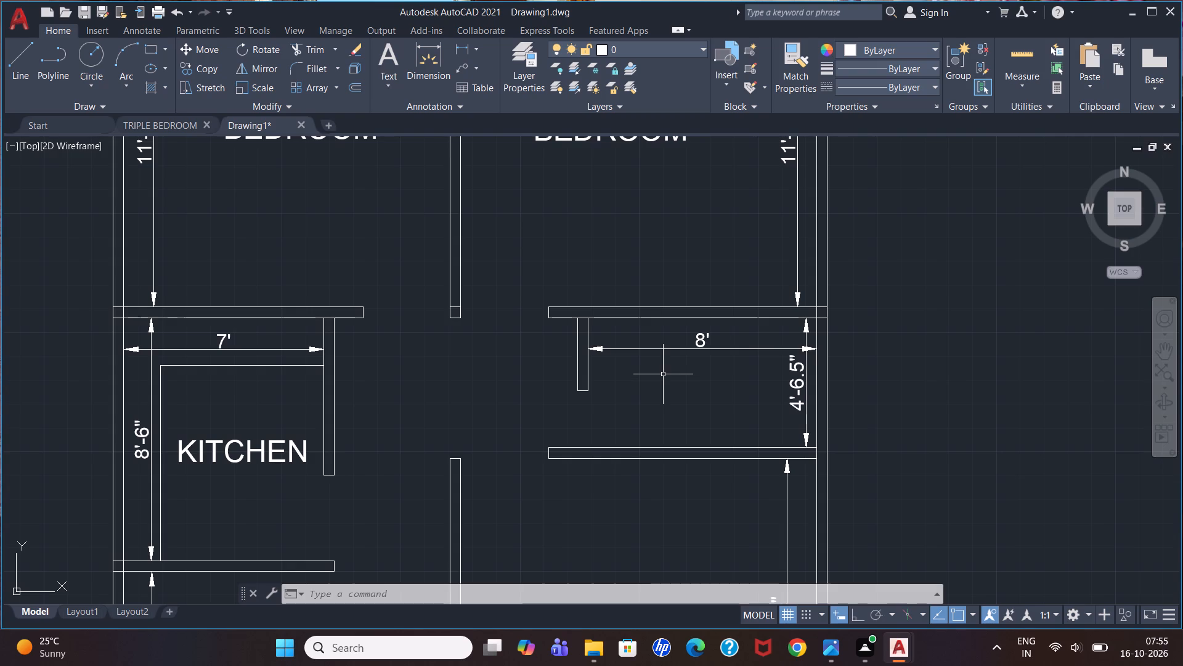
pyautogui.click(378, 56)
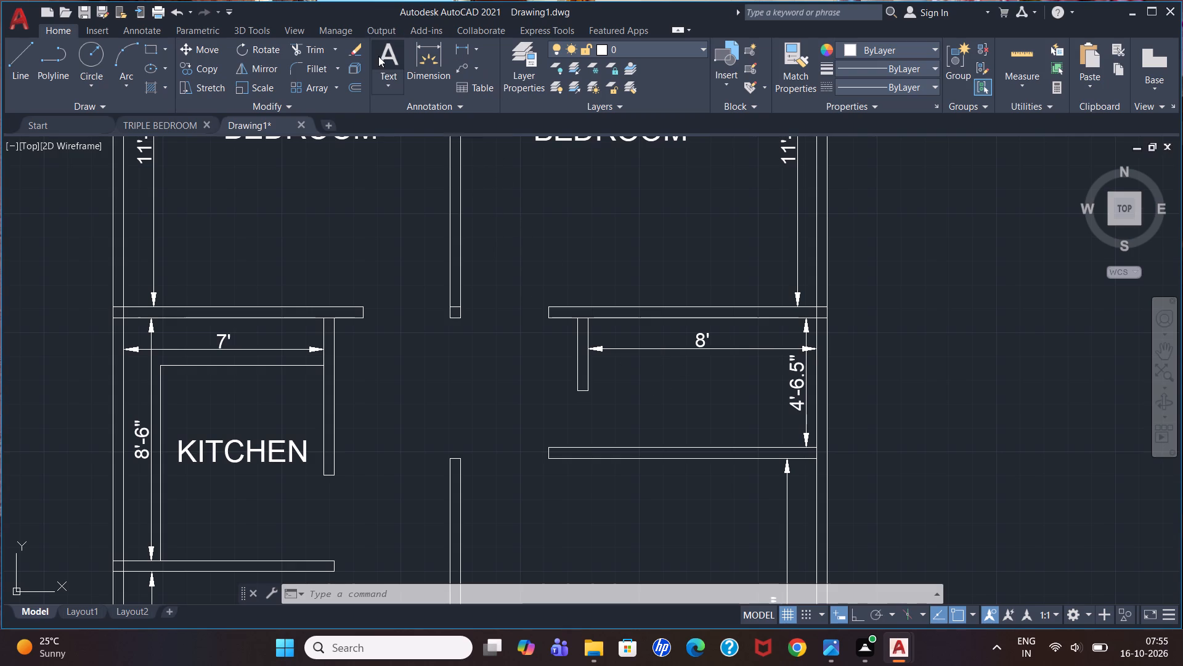
pyautogui.click(644, 374)
pyautogui.click(734, 403)
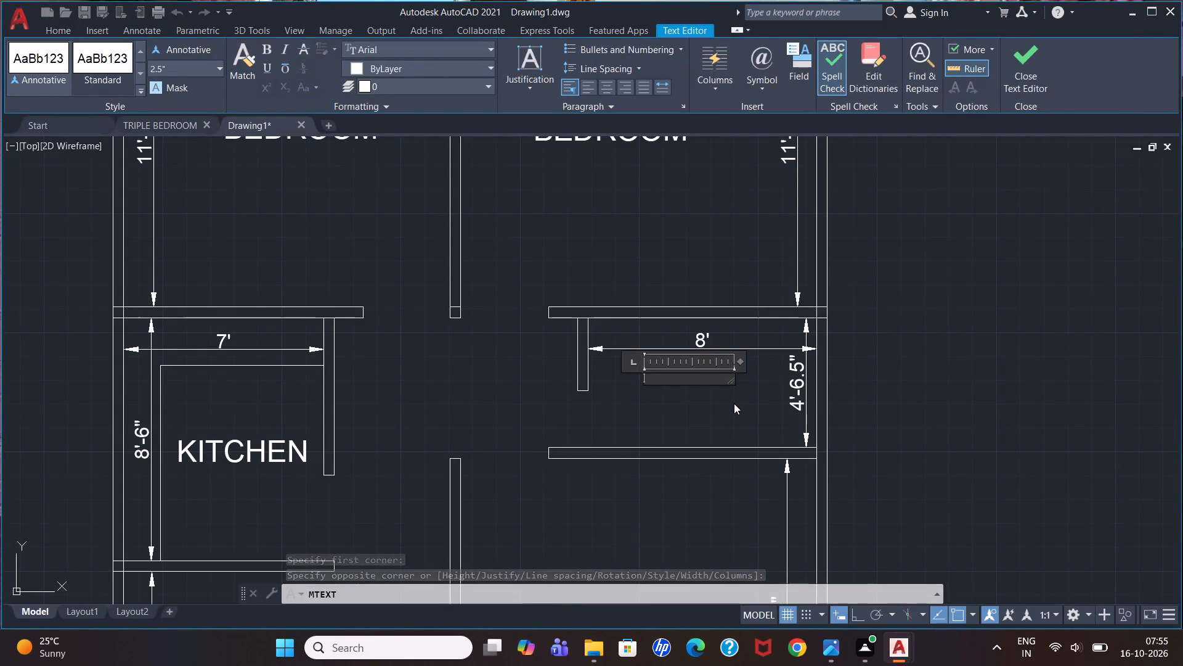
pyautogui.write('TOILET')
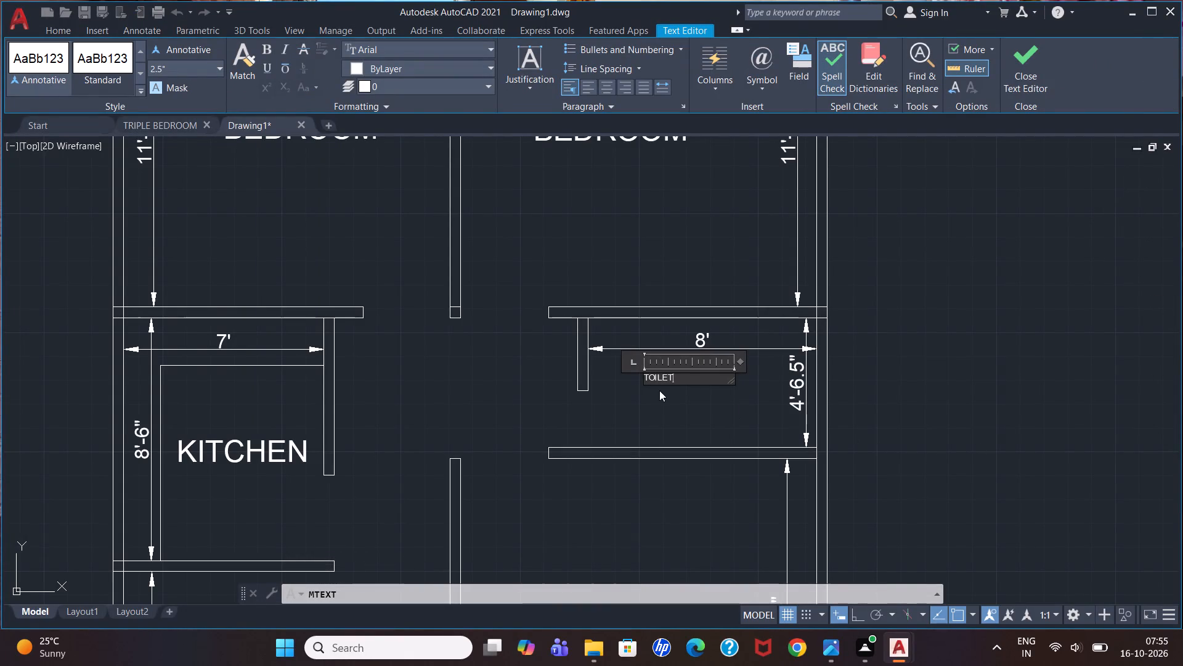
pyautogui.moveTo(685, 382); pyautogui.dragTo(634, 379)
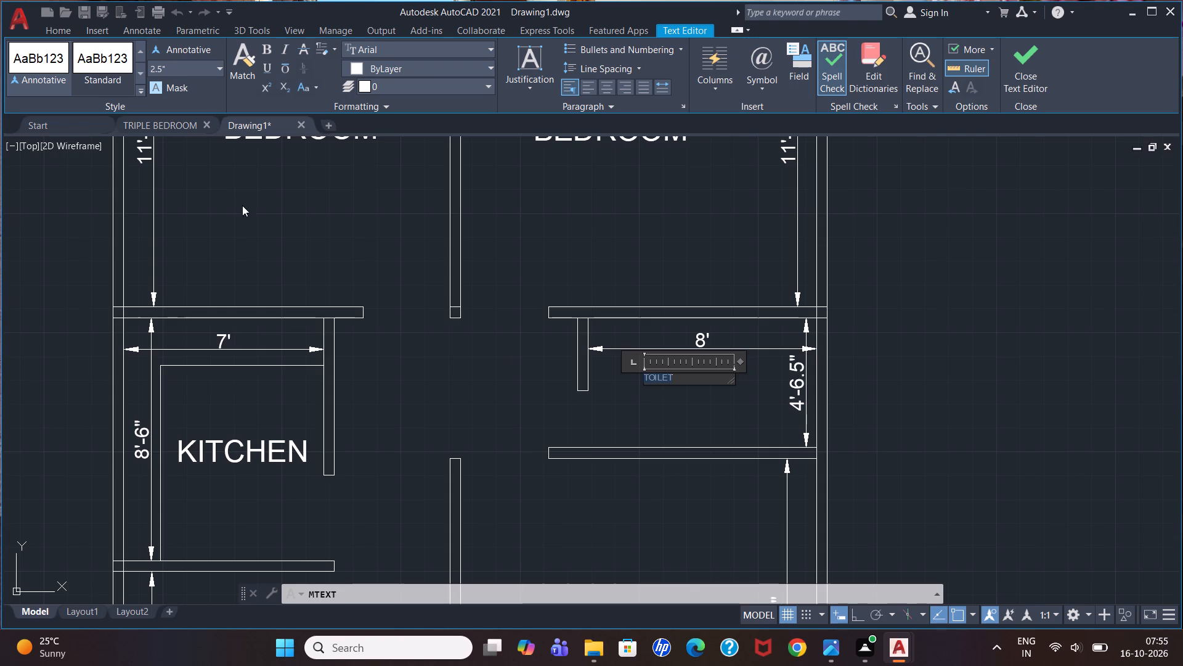
pyautogui.click(218, 67)
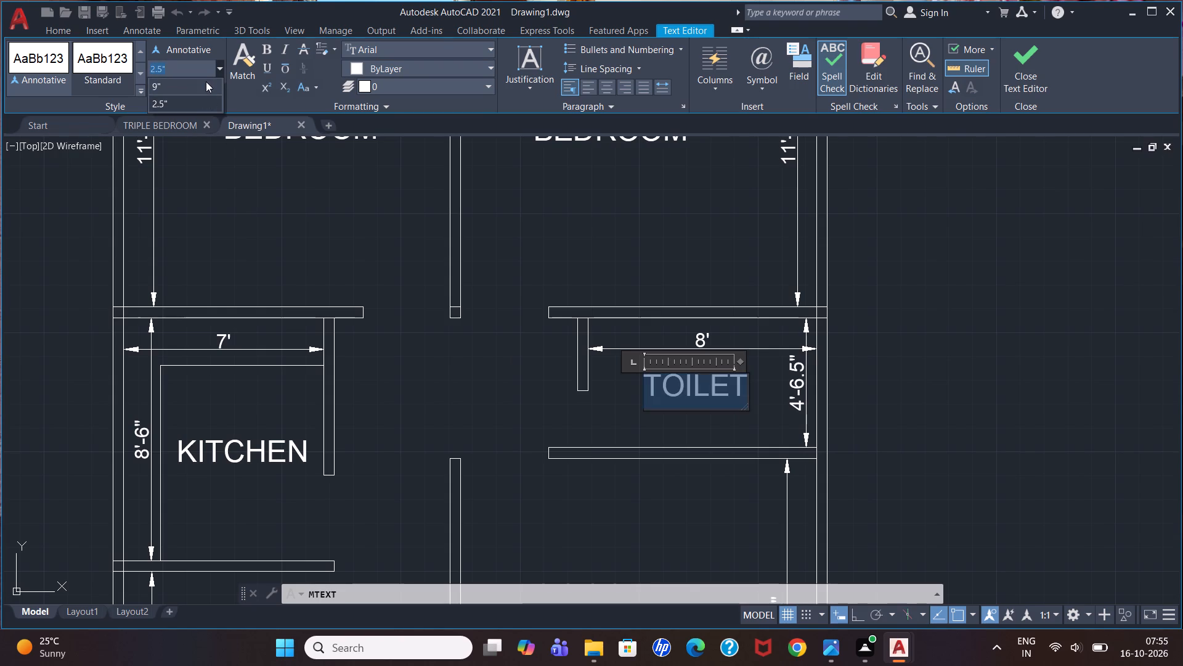
pyautogui.click(206, 81)
pyautogui.click(983, 384)
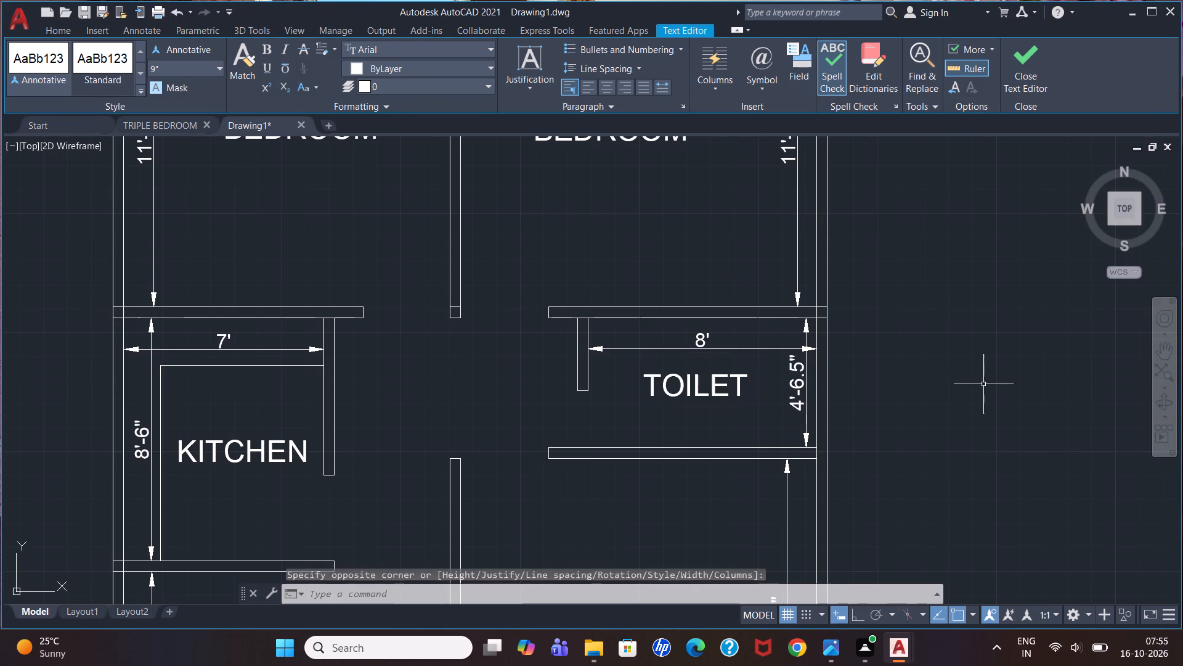
# Add a multiline text label BEDROOM with 9" text height in the middle of the room between the toilet and the staircase.
pyautogui.scroll(-2, 710, 340)
pyautogui.scroll(2, 692, 513)
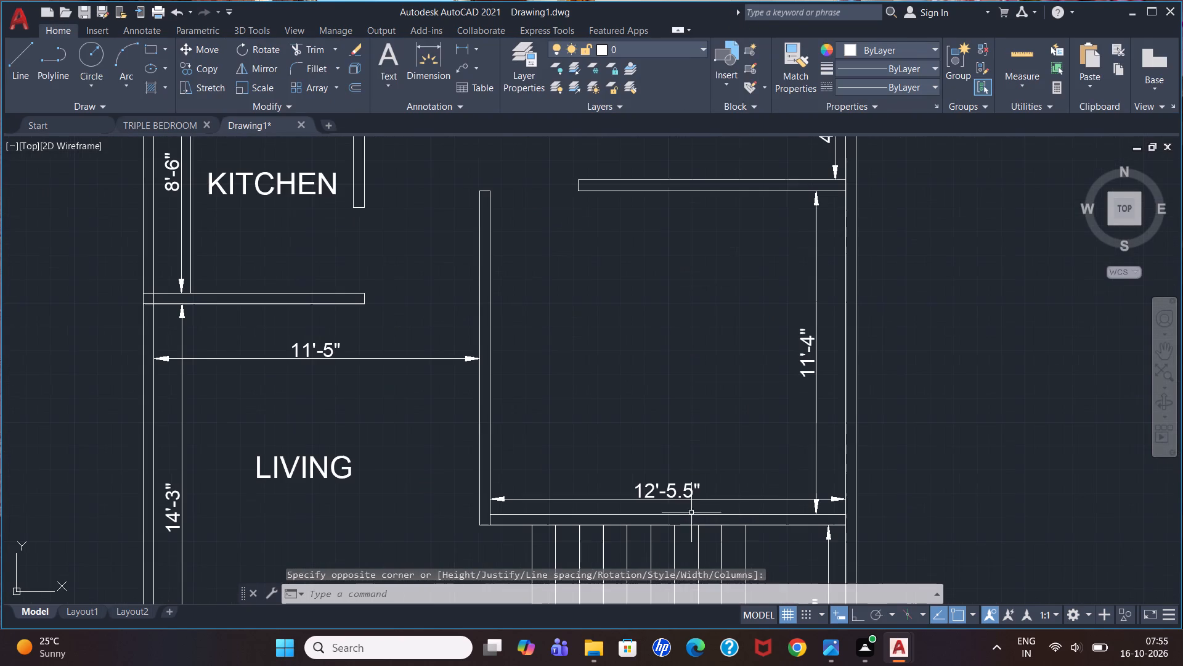
pyautogui.click(400, 47)
pyautogui.click(609, 308)
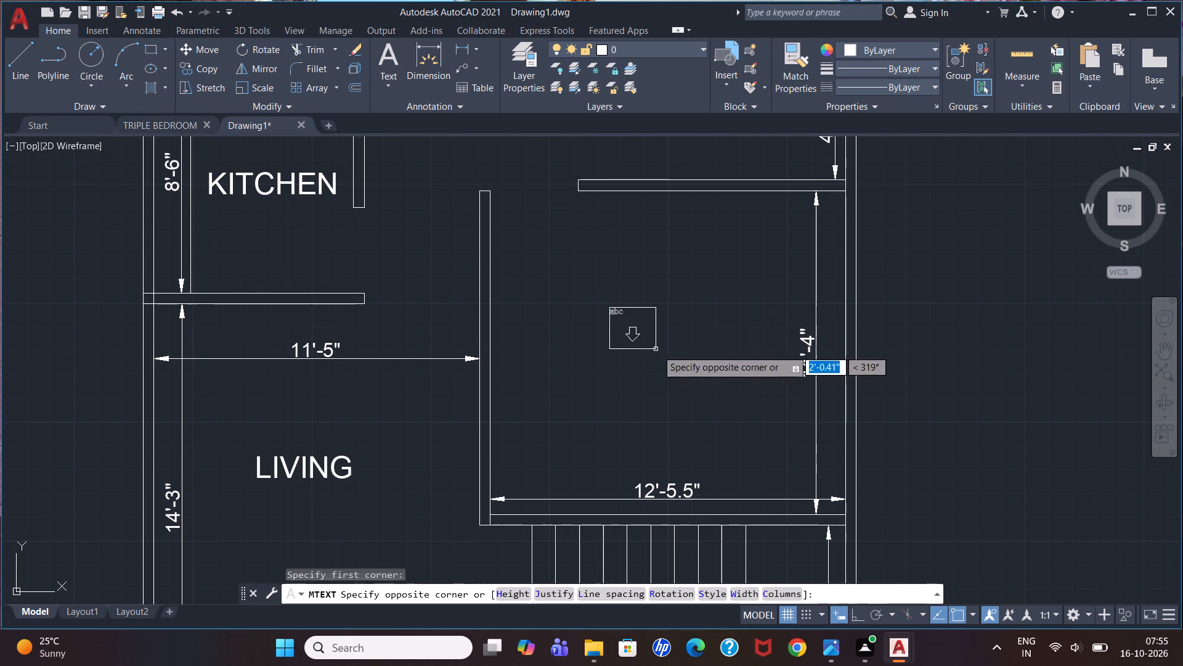
pyautogui.click(662, 353)
pyautogui.write('BEDR')
pyautogui.write('OOM')
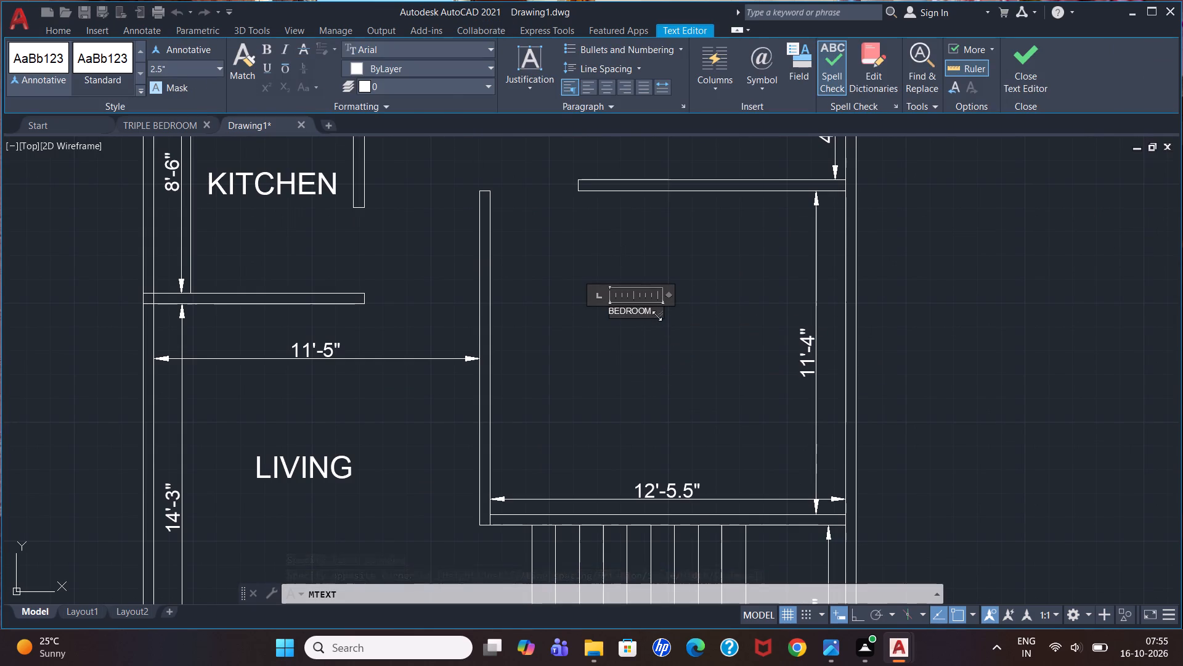
pyautogui.moveTo(654, 310); pyautogui.dragTo(590, 319)
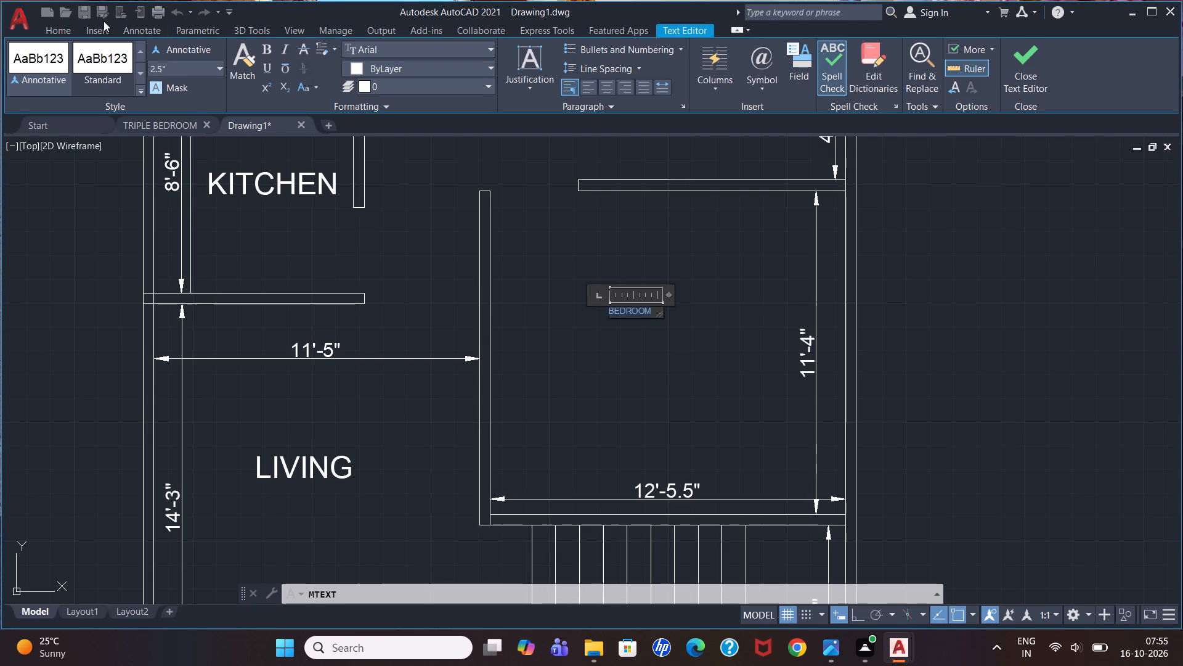
pyautogui.click(217, 72)
pyautogui.click(190, 84)
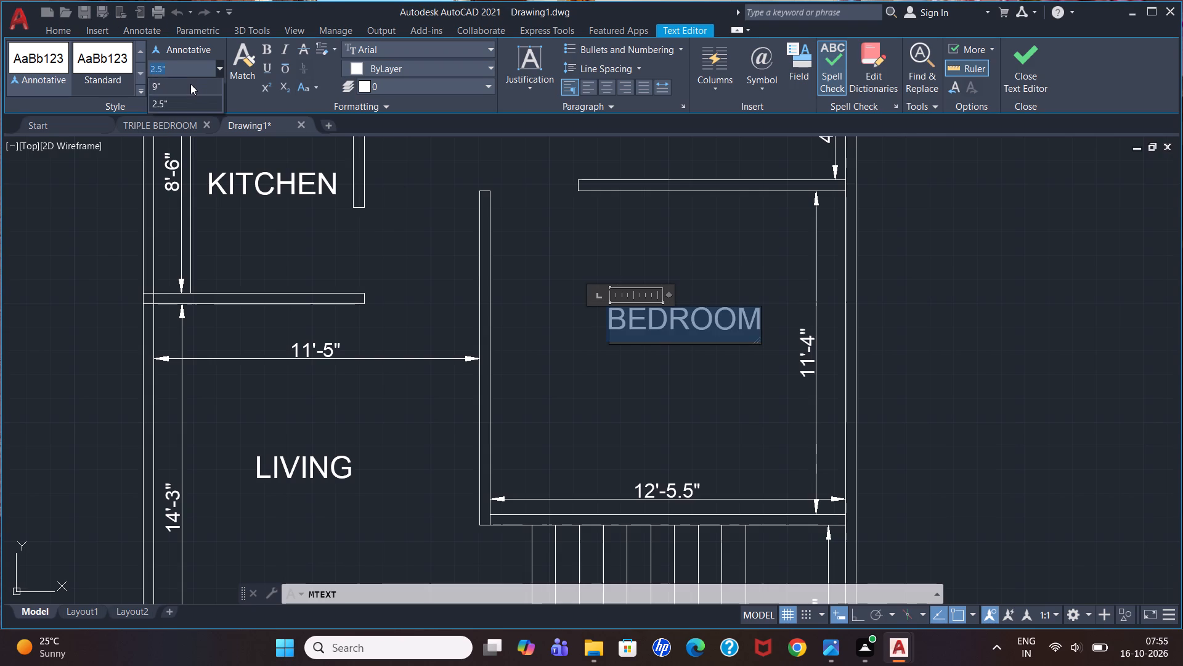
pyautogui.click(991, 417)
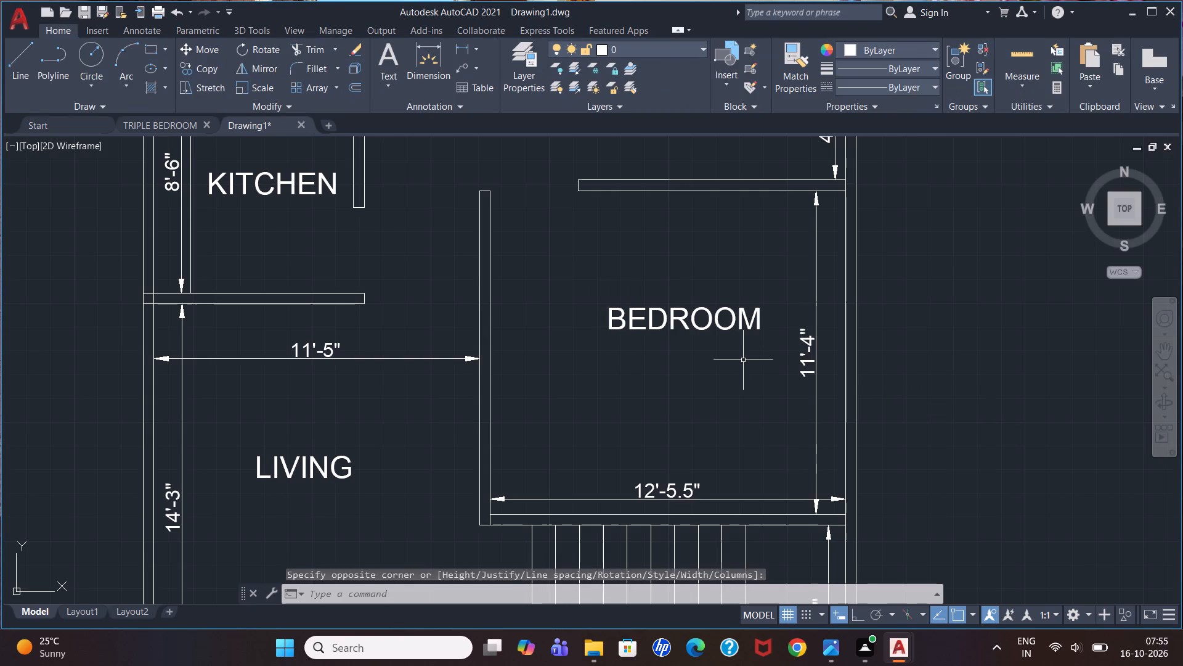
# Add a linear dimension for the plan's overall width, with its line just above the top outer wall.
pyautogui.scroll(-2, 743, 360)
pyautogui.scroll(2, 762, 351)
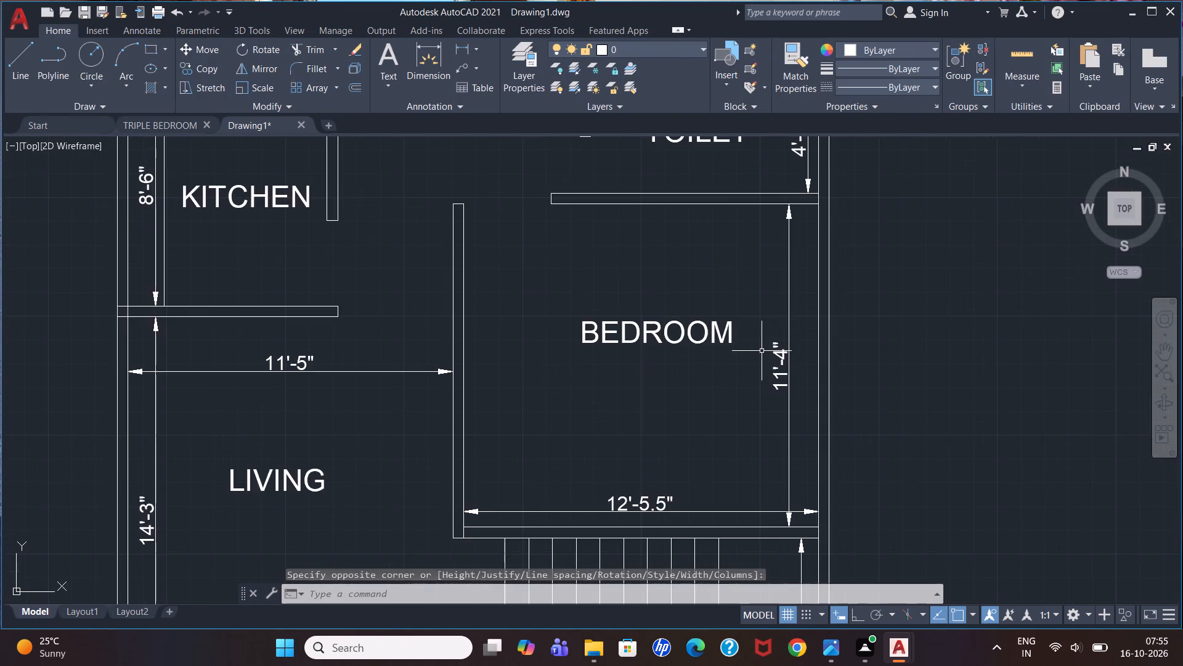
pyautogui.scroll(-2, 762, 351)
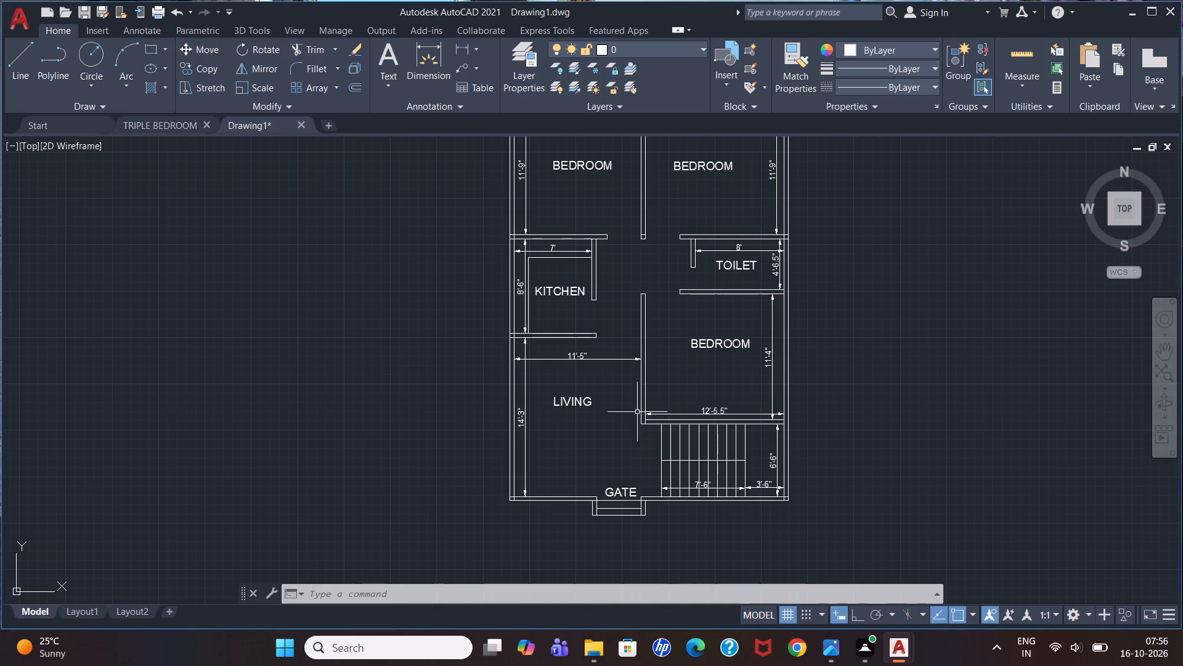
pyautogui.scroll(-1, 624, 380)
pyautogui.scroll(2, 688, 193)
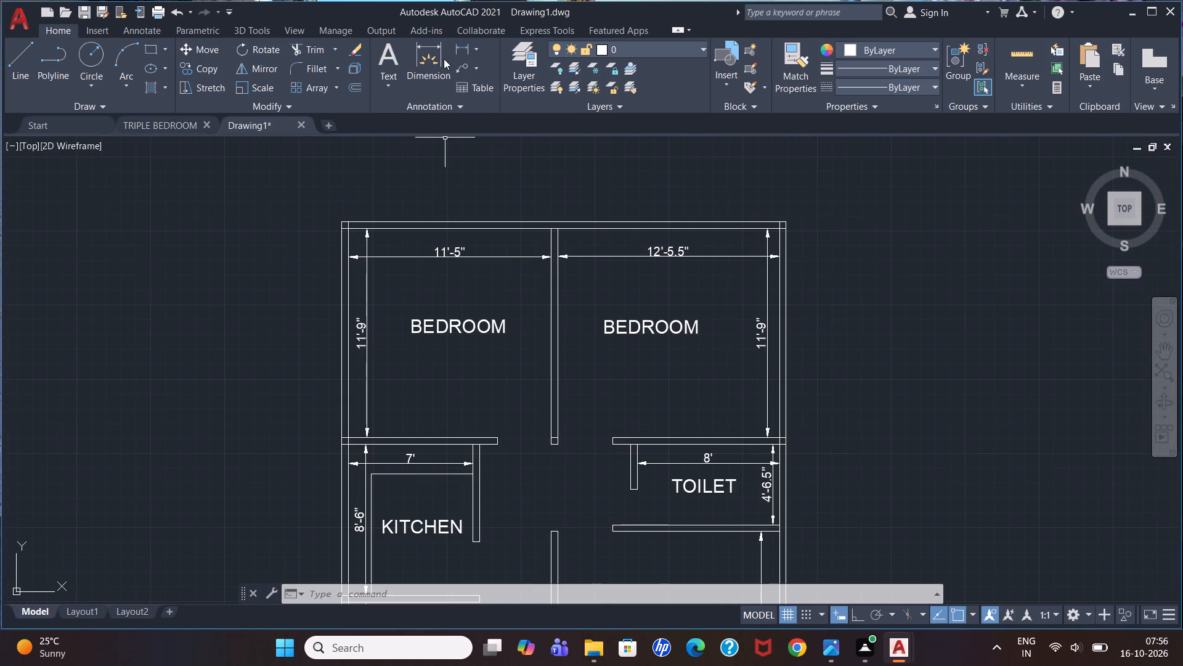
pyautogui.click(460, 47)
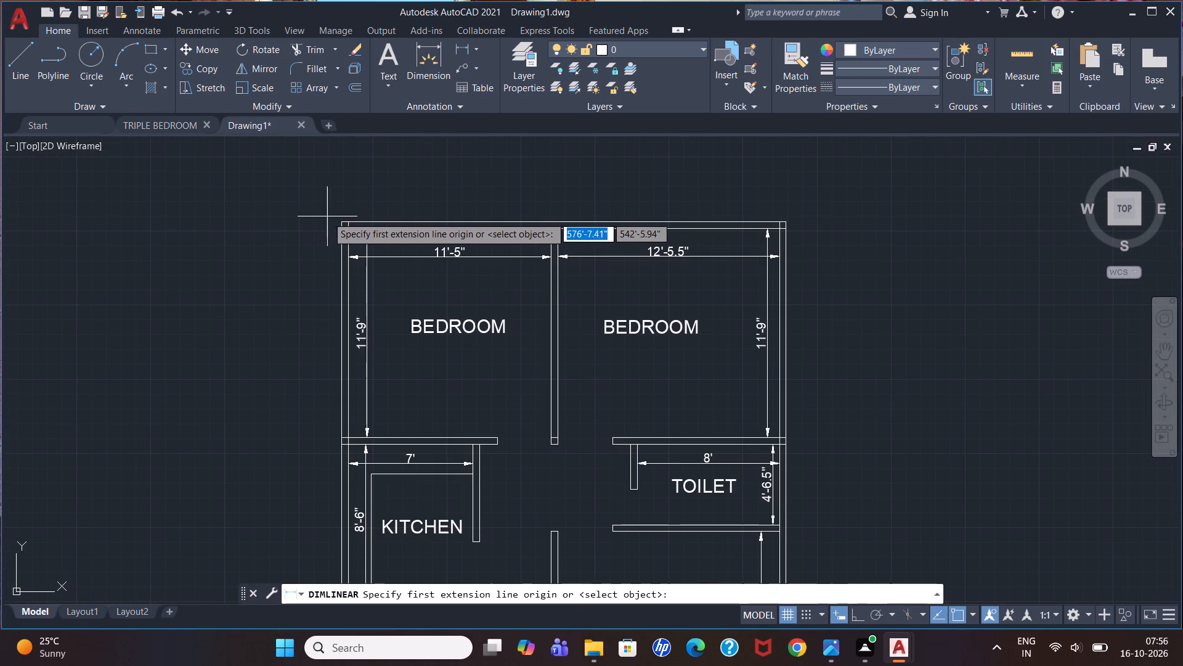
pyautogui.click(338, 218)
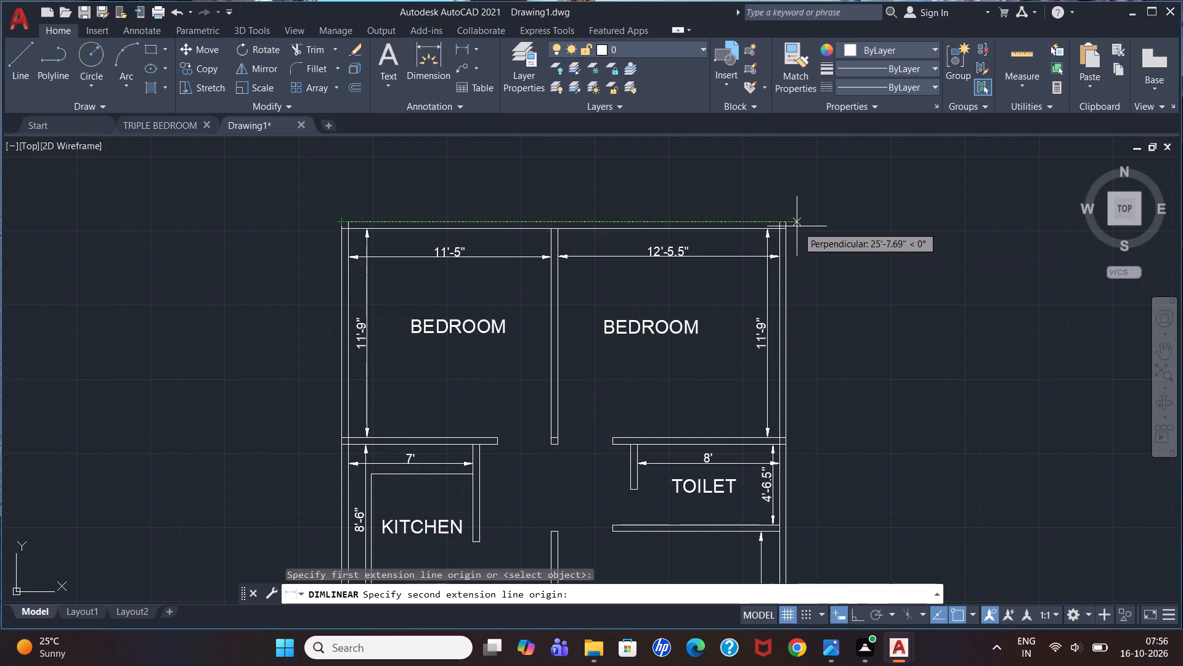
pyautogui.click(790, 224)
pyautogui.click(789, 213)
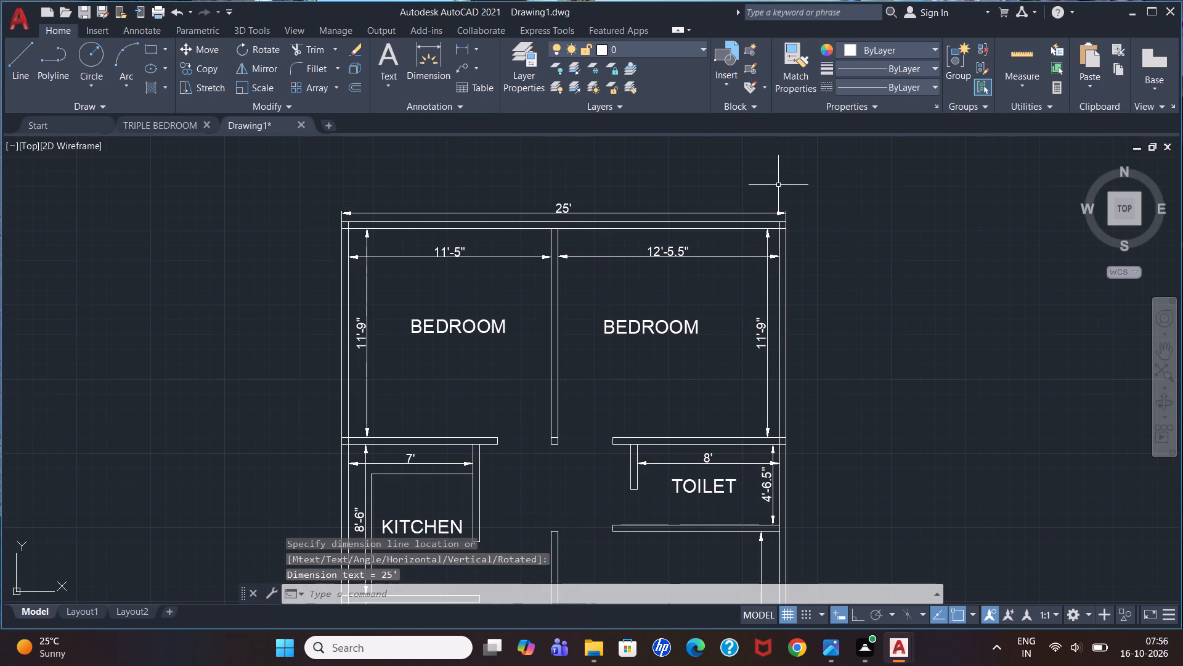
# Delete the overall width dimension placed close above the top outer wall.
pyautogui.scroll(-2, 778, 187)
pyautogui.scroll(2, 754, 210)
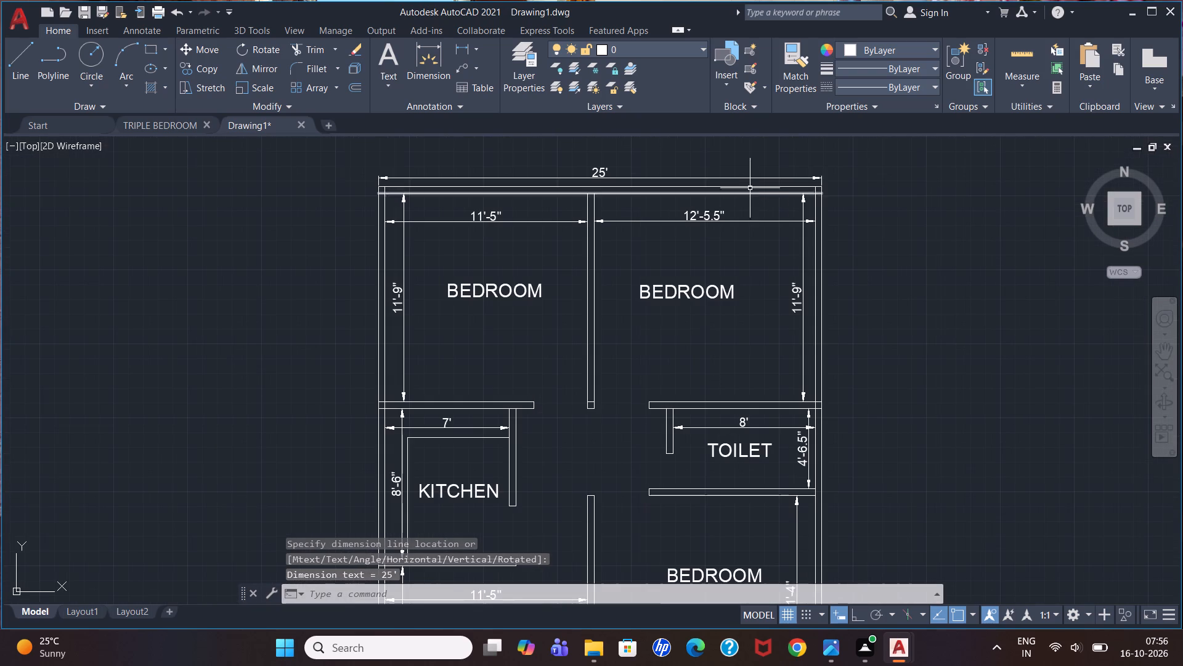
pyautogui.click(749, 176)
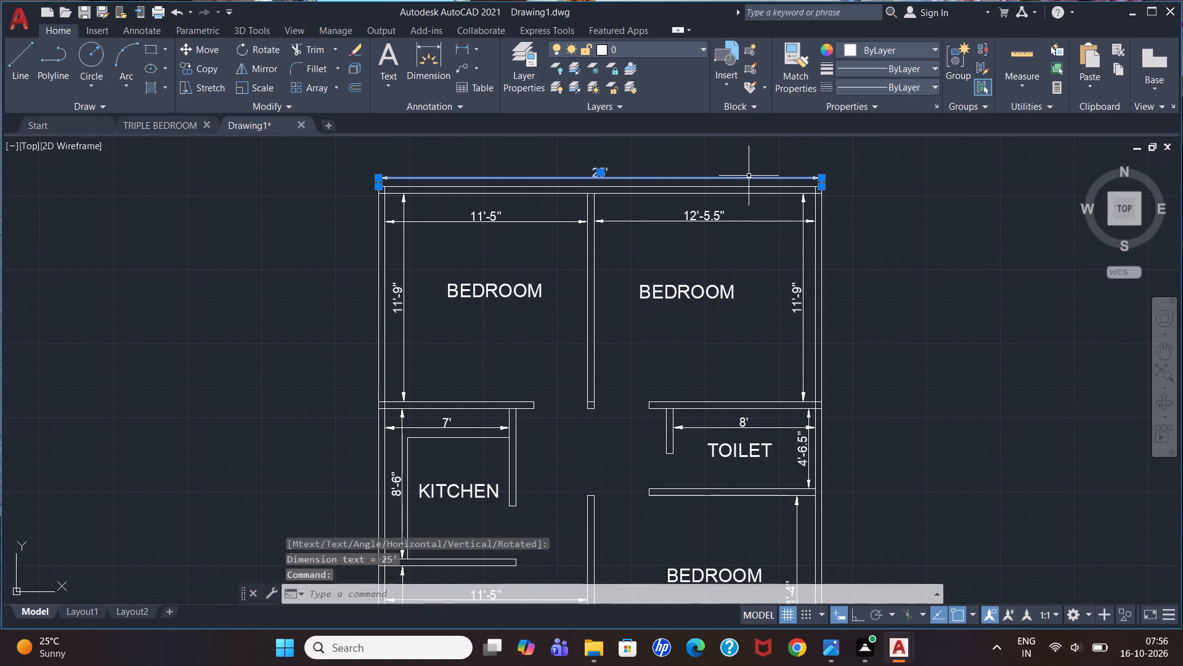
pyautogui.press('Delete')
# Dimension the plan's overall width between its top outer corners, placing the dimension line about 2' above the wall.
pyautogui.click(462, 44)
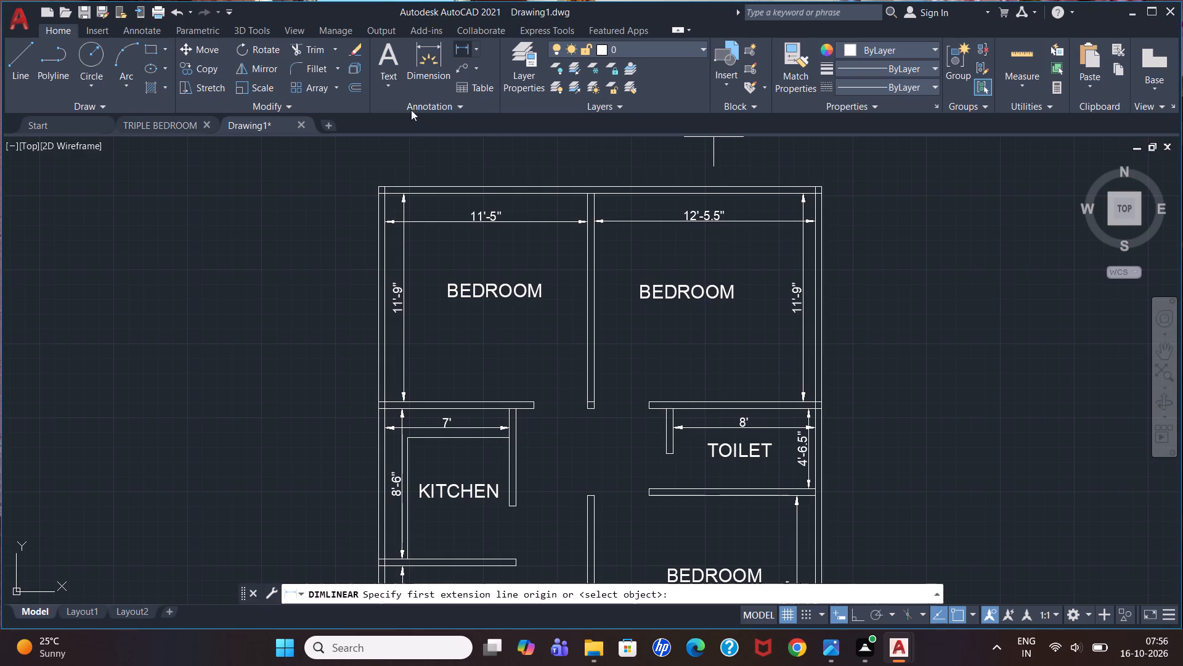
pyautogui.click(380, 182)
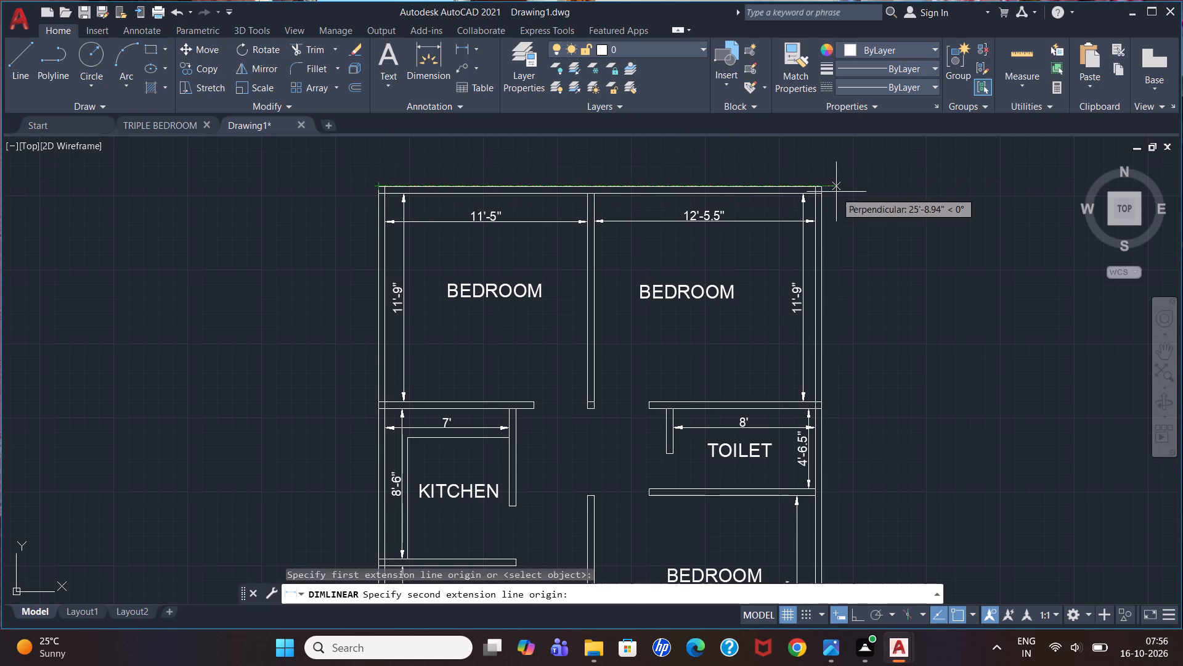
pyautogui.click(823, 187)
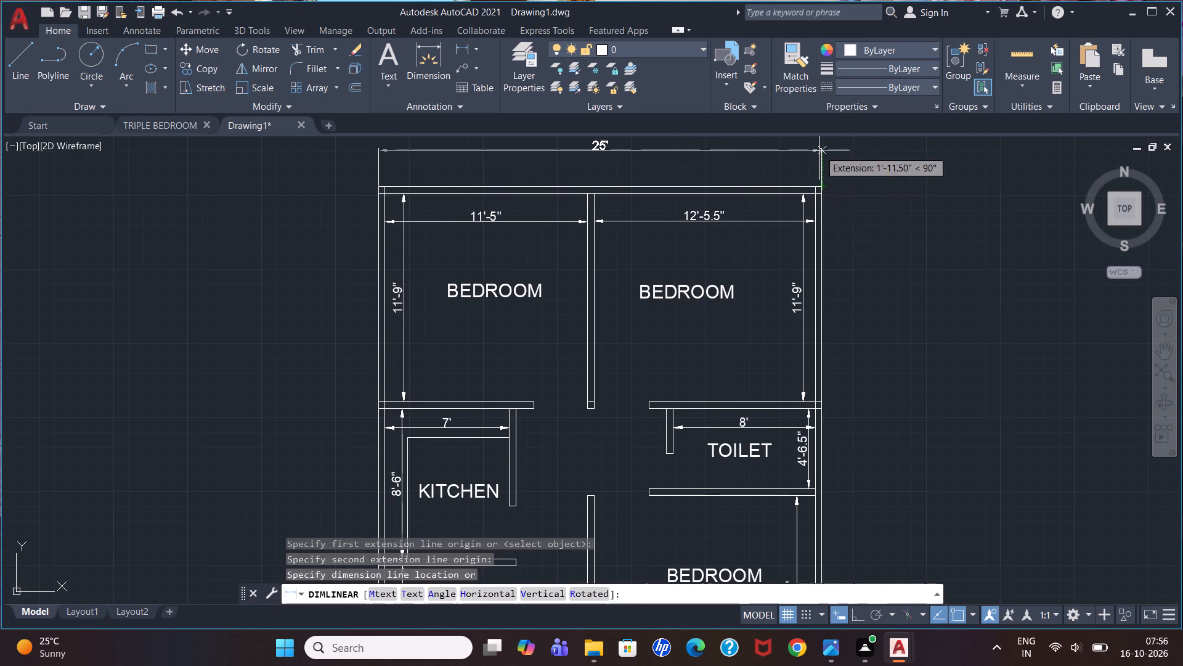
pyautogui.click(819, 149)
# Turn Ortho on and dimension the plan's overall length along the right outer wall, placing the dimension line about 10.5" outside it.
pyautogui.click(461, 48)
pyautogui.scroll(-2, 693, 246)
pyautogui.scroll(2, 725, 245)
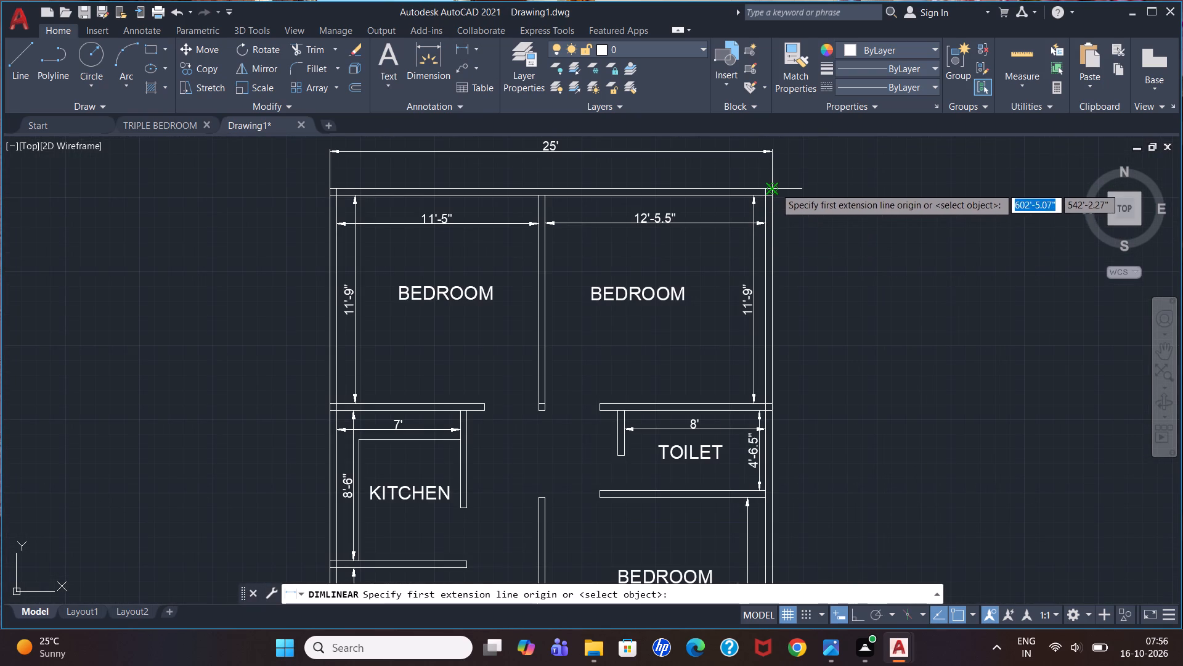
pyautogui.click(776, 187)
pyautogui.scroll(-4, 842, 367)
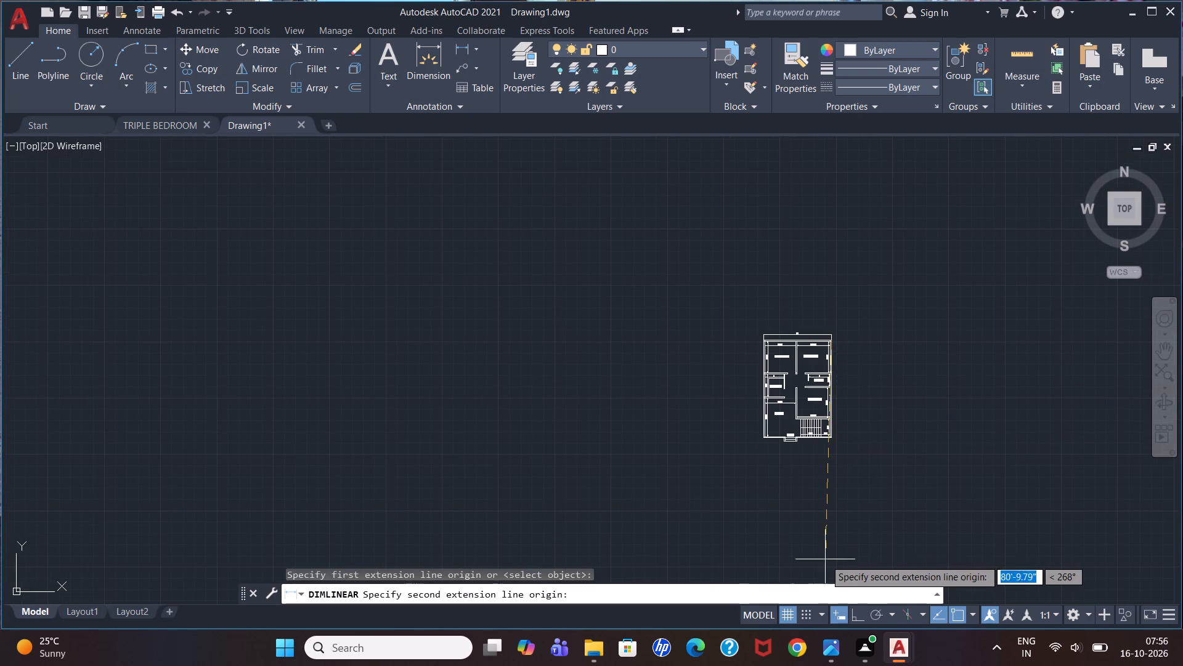
pyautogui.scroll(4, 825, 551)
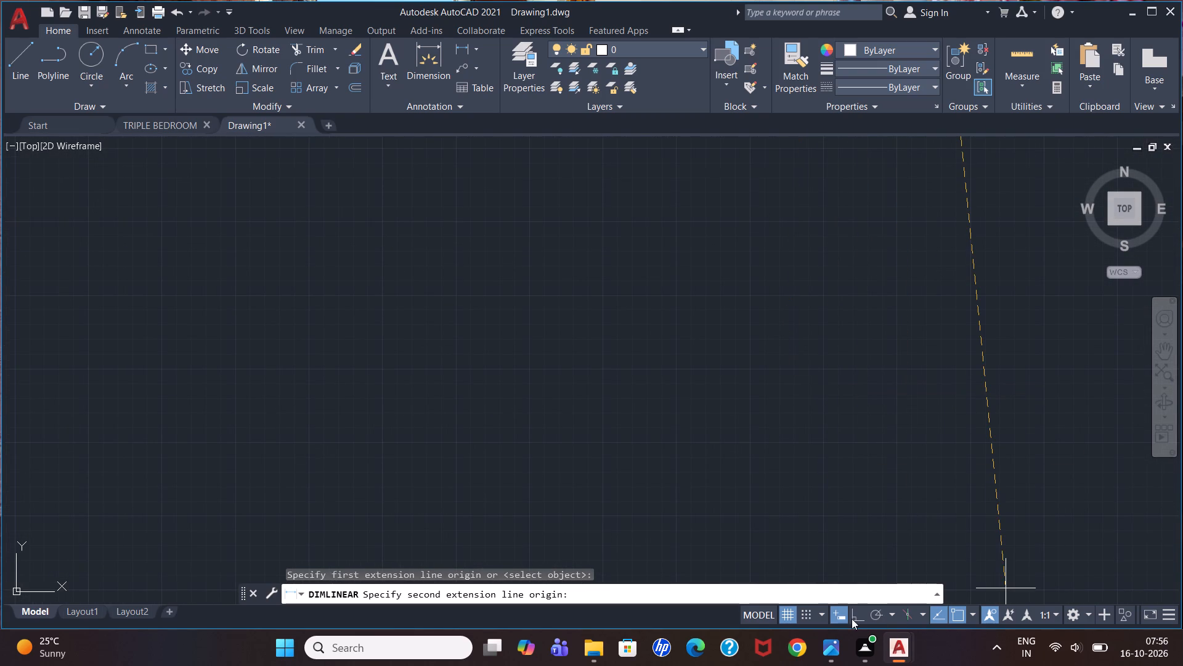
pyautogui.click(858, 612)
pyautogui.scroll(-3, 841, 442)
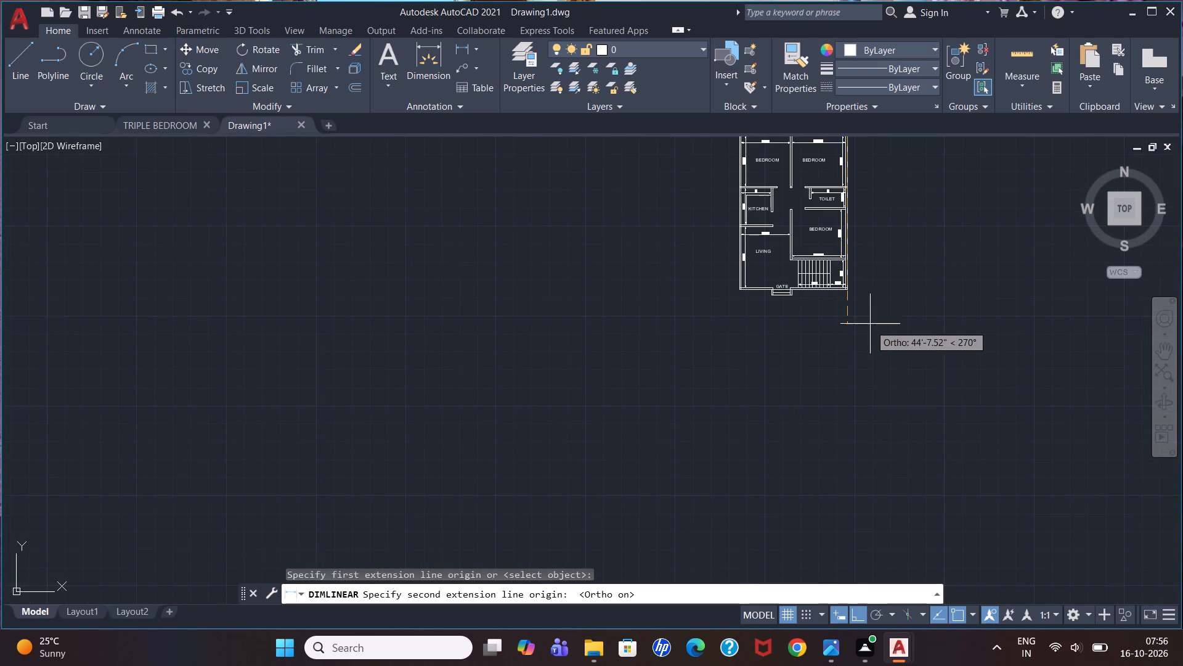
pyautogui.scroll(3, 870, 316)
pyautogui.scroll(3, 784, 212)
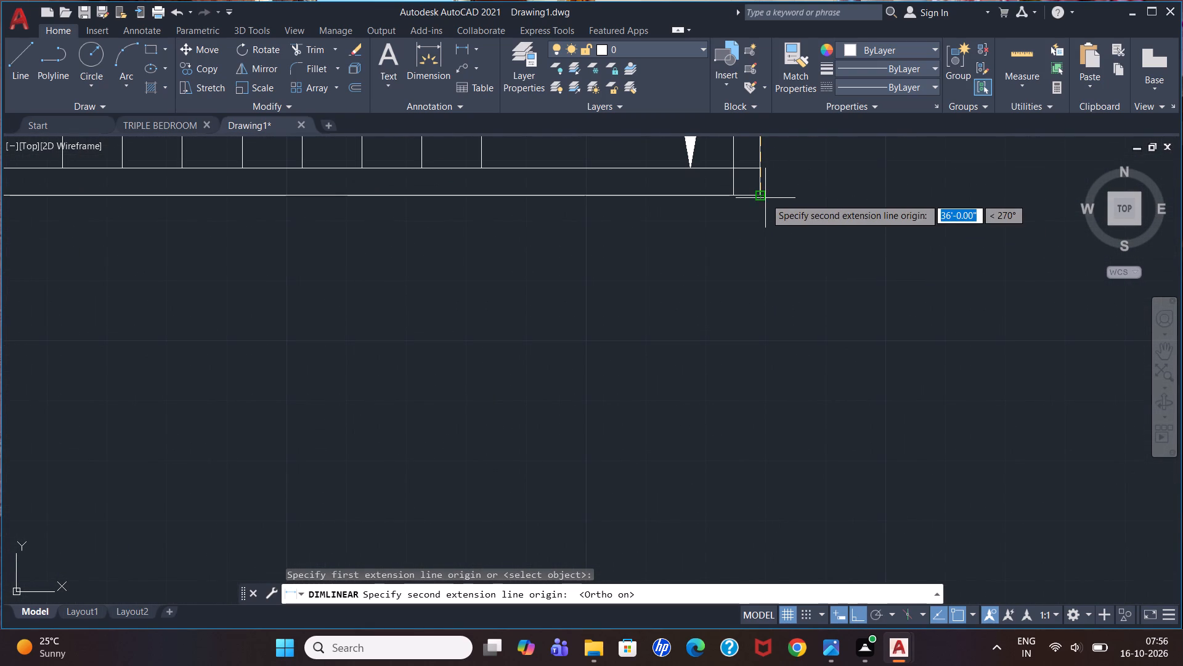
pyautogui.click(765, 197)
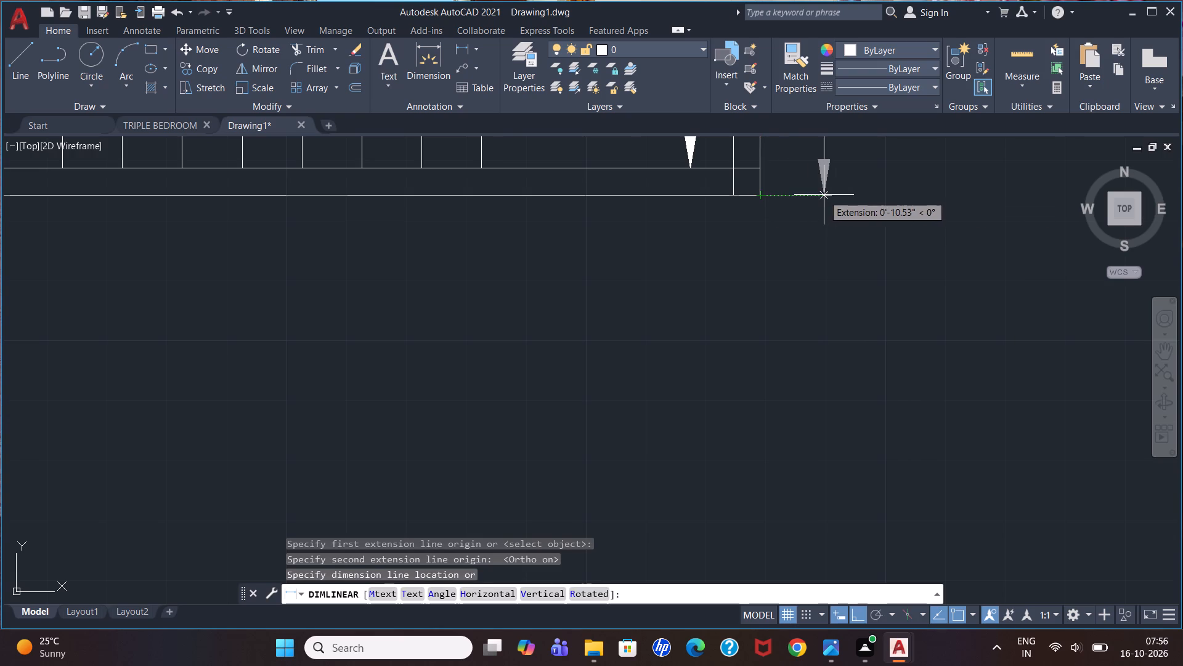
pyautogui.click(824, 195)
# Examine the overall dimensions and room labels across the whole plan, ending at its upper-left outer corner.
pyautogui.scroll(-4, 711, 338)
pyautogui.scroll(-1, 701, 395)
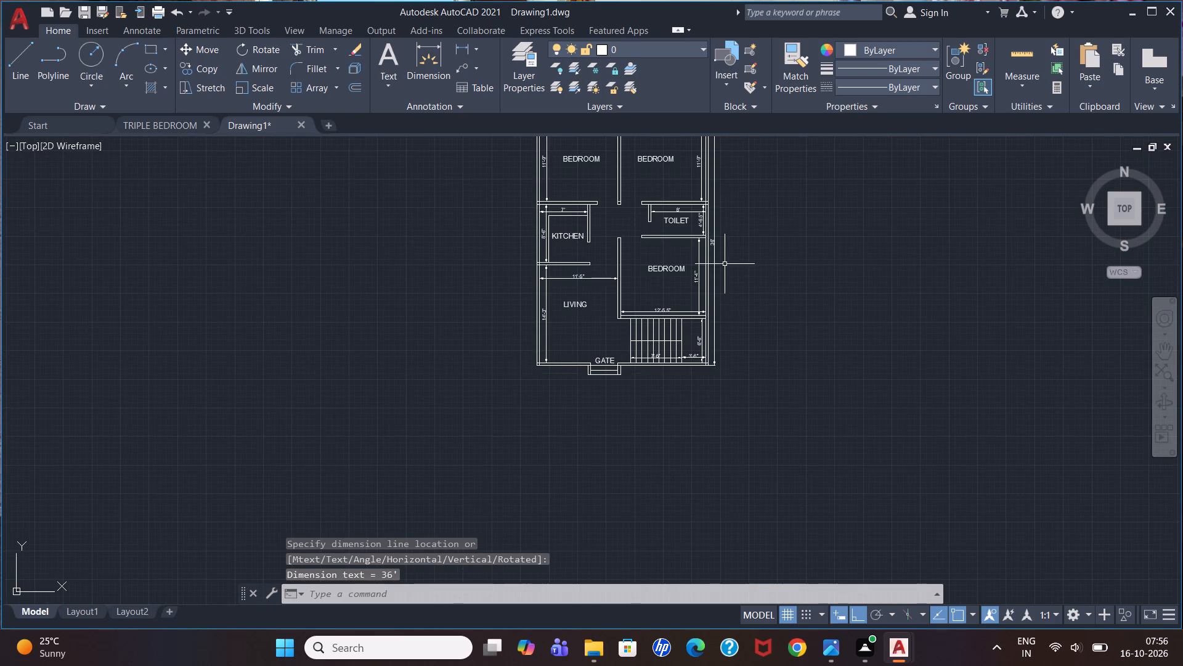
pyautogui.scroll(3, 710, 240)
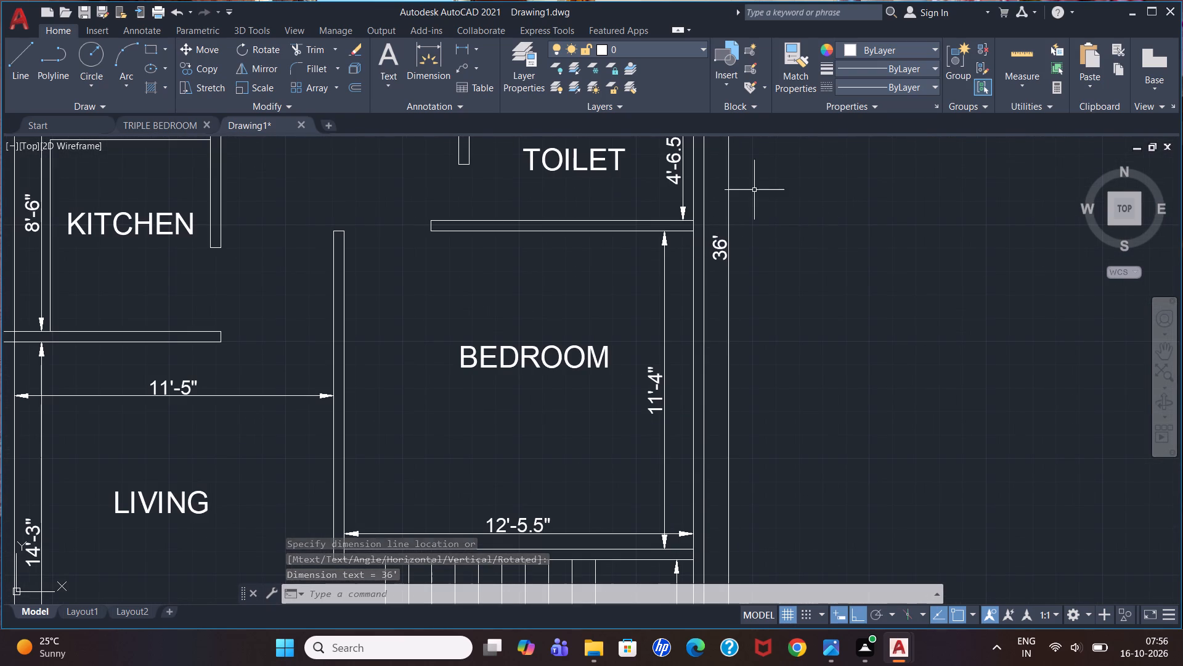
pyautogui.scroll(-2, 738, 205)
pyautogui.scroll(2, 524, 306)
pyautogui.scroll(-1, 540, 307)
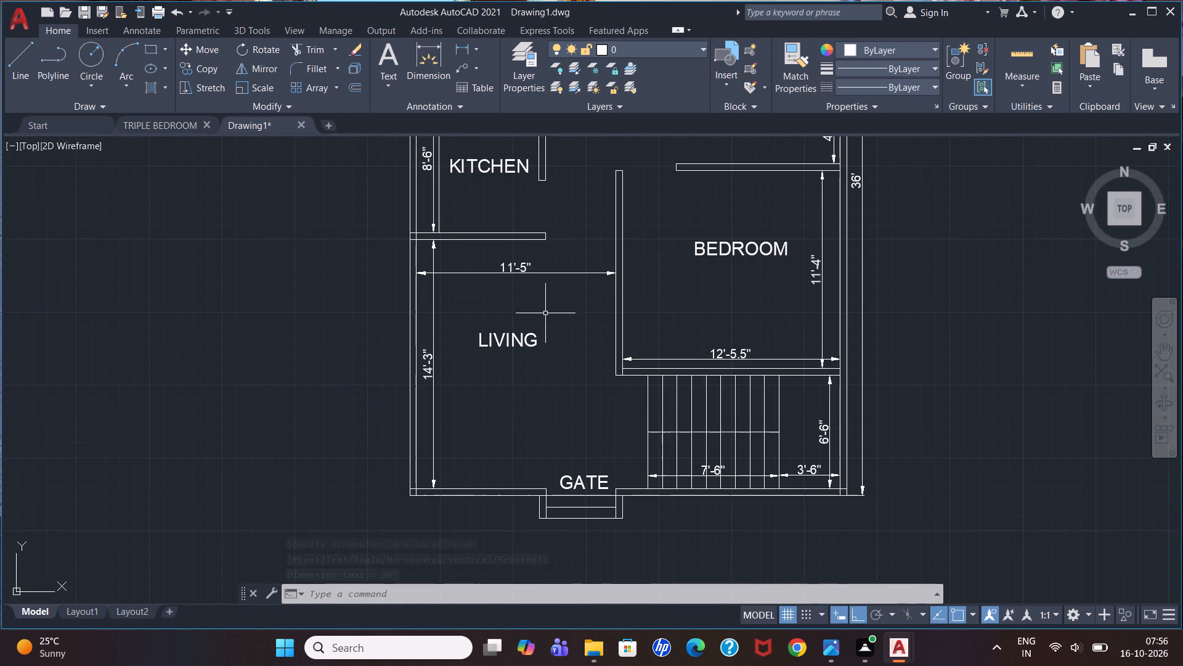
pyautogui.scroll(-3, 630, 283)
pyautogui.scroll(3, 635, 176)
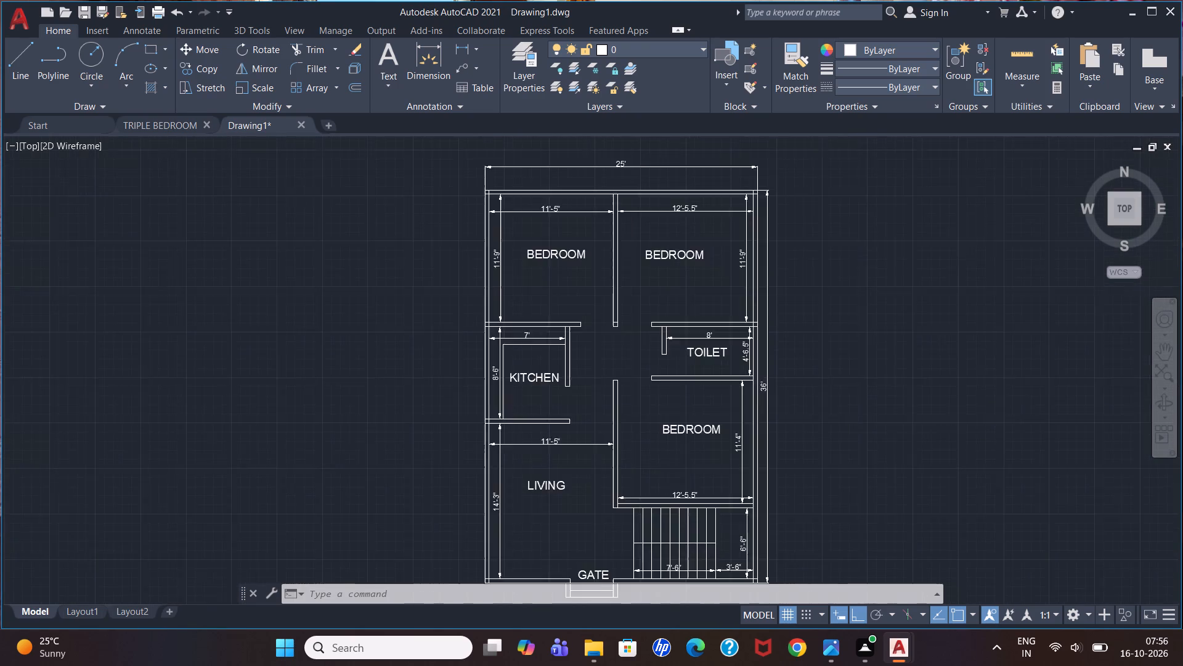
pyautogui.scroll(3, 396, 201)
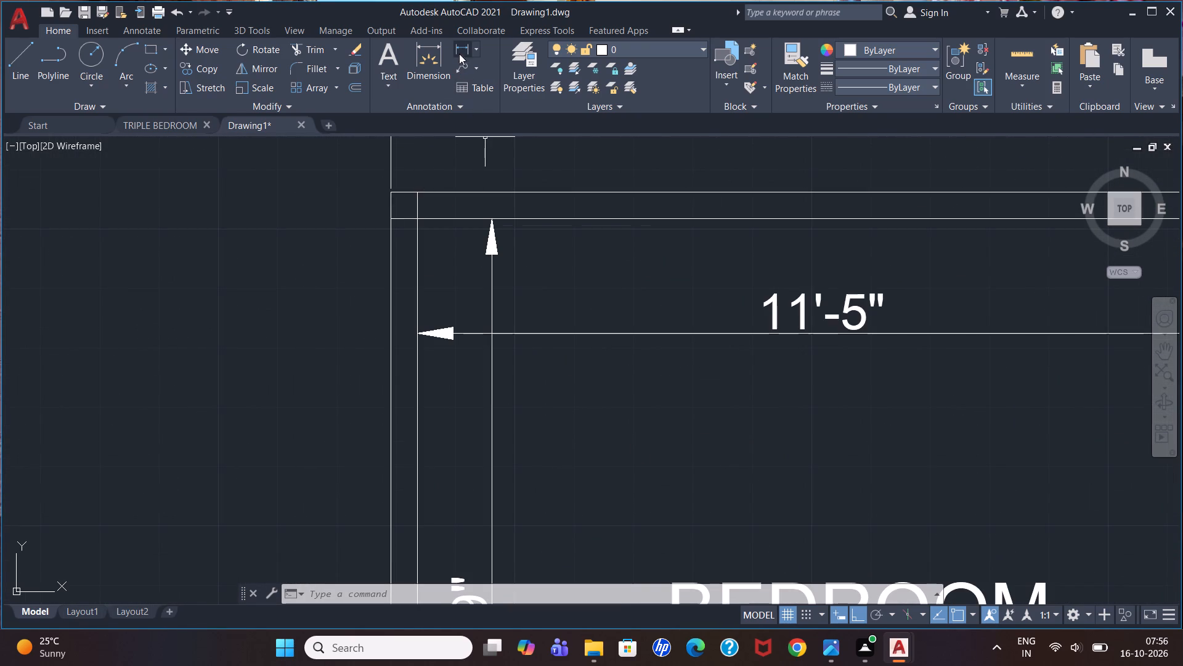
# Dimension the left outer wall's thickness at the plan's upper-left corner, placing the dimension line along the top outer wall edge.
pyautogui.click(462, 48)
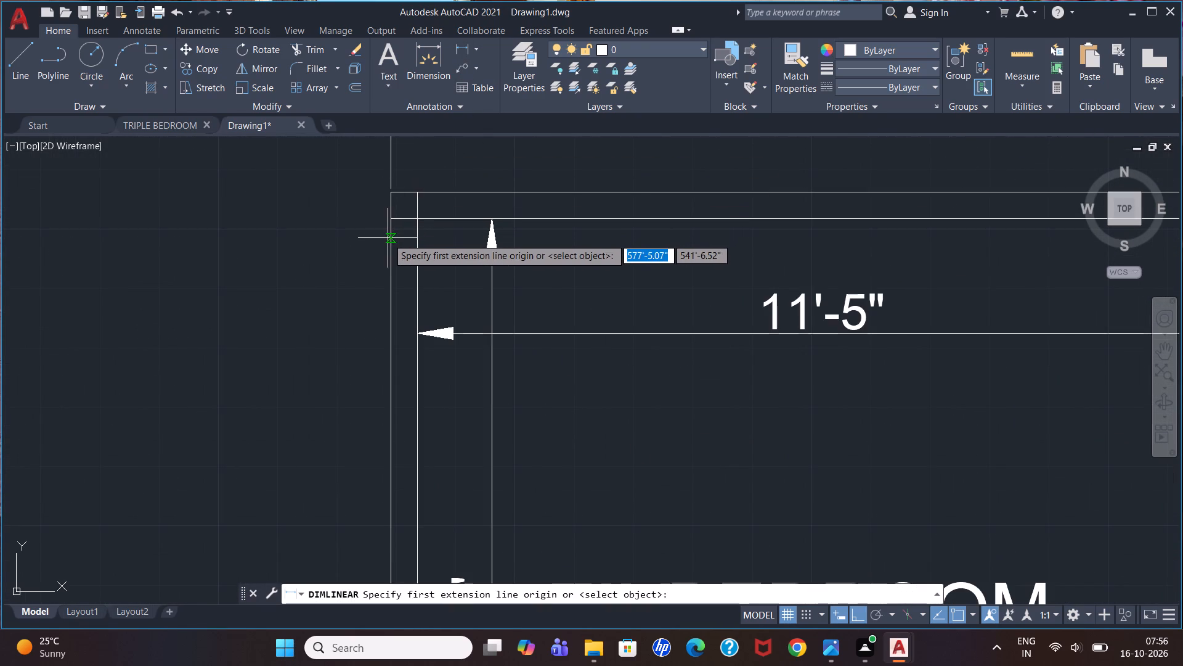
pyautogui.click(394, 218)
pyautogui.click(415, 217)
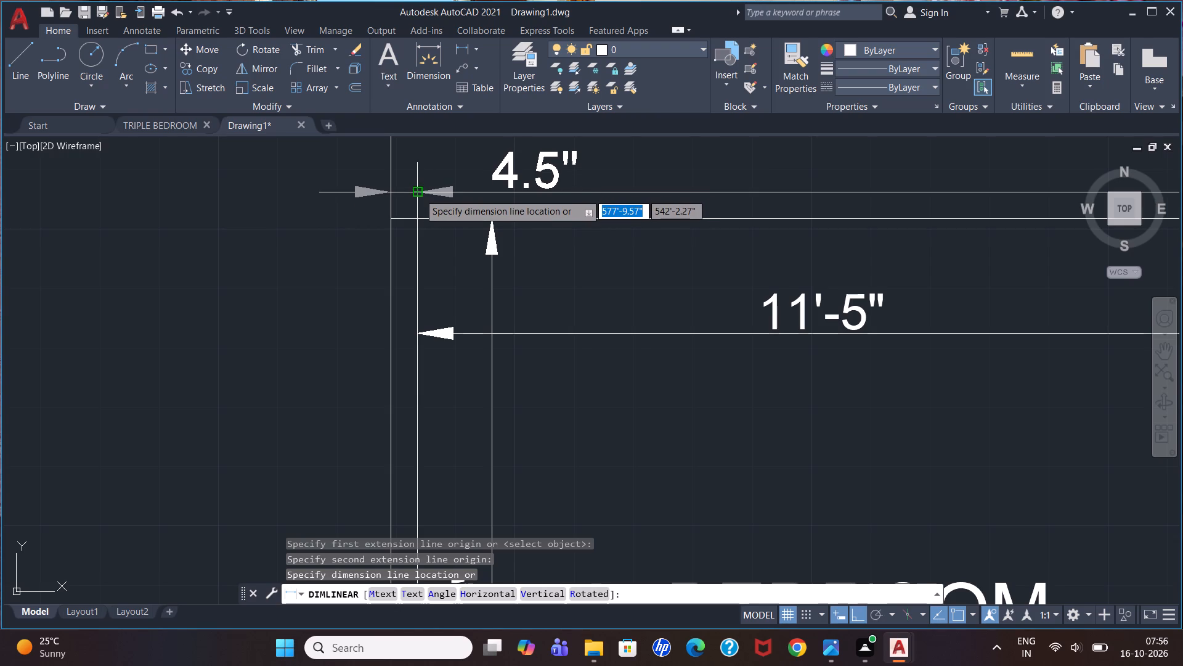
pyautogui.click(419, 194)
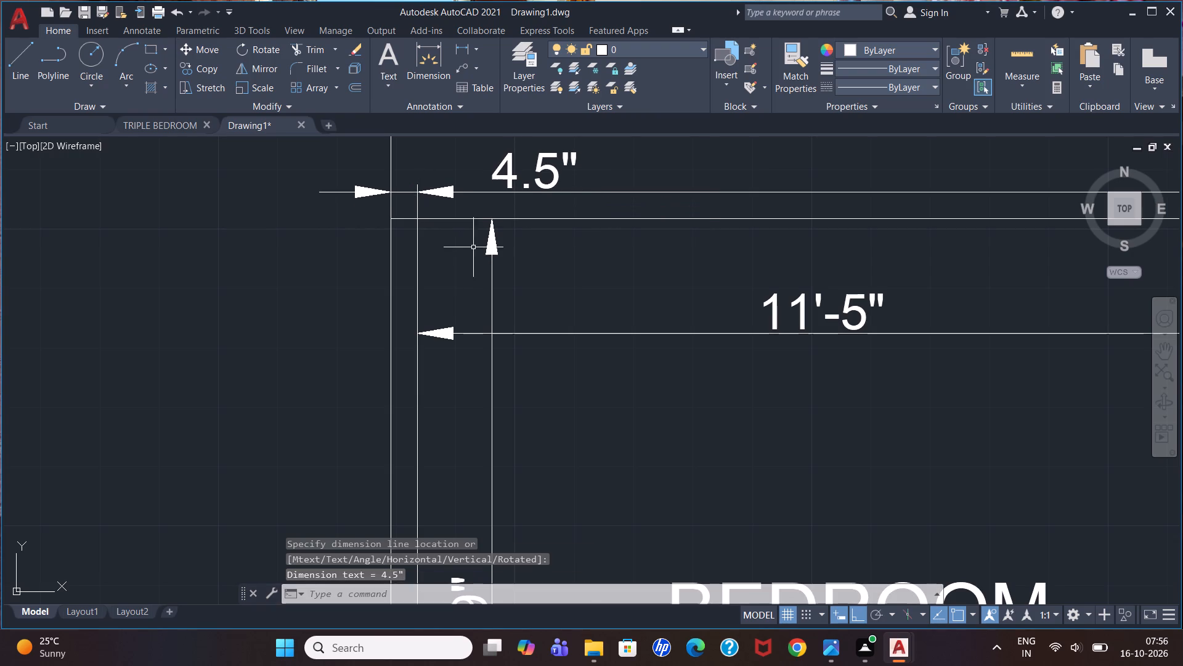
# Examine the whole plan, including the room labels, the dimensions and the staircase and gate area.
pyautogui.scroll(-3, 474, 244)
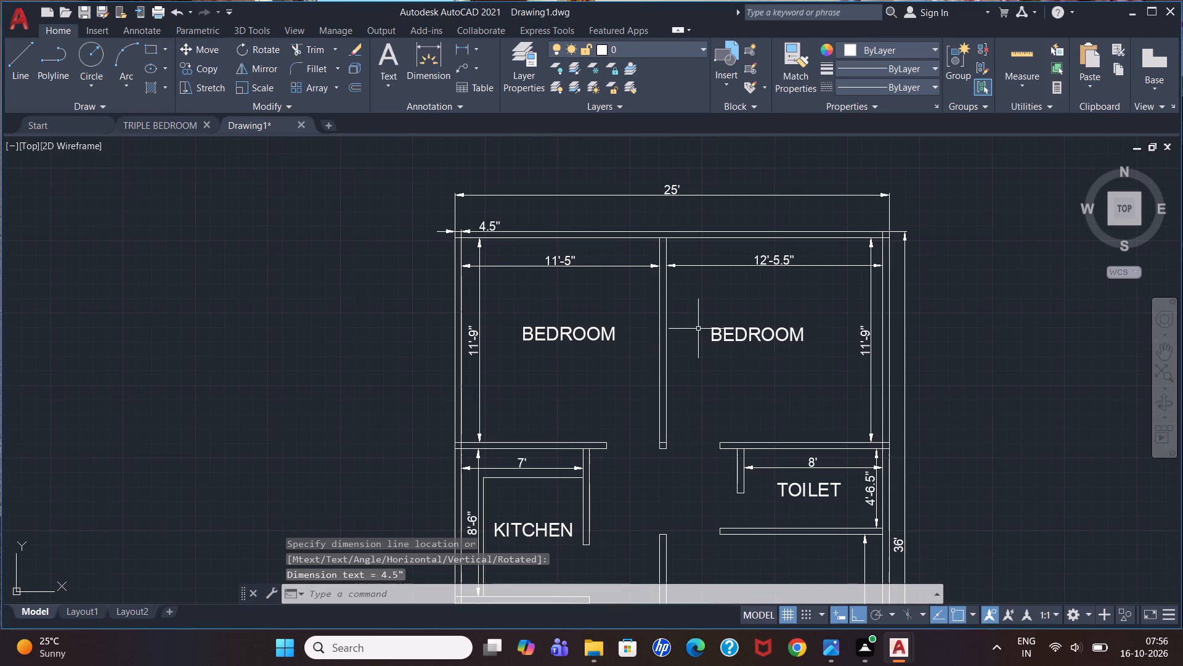
pyautogui.scroll(-2, 575, 296)
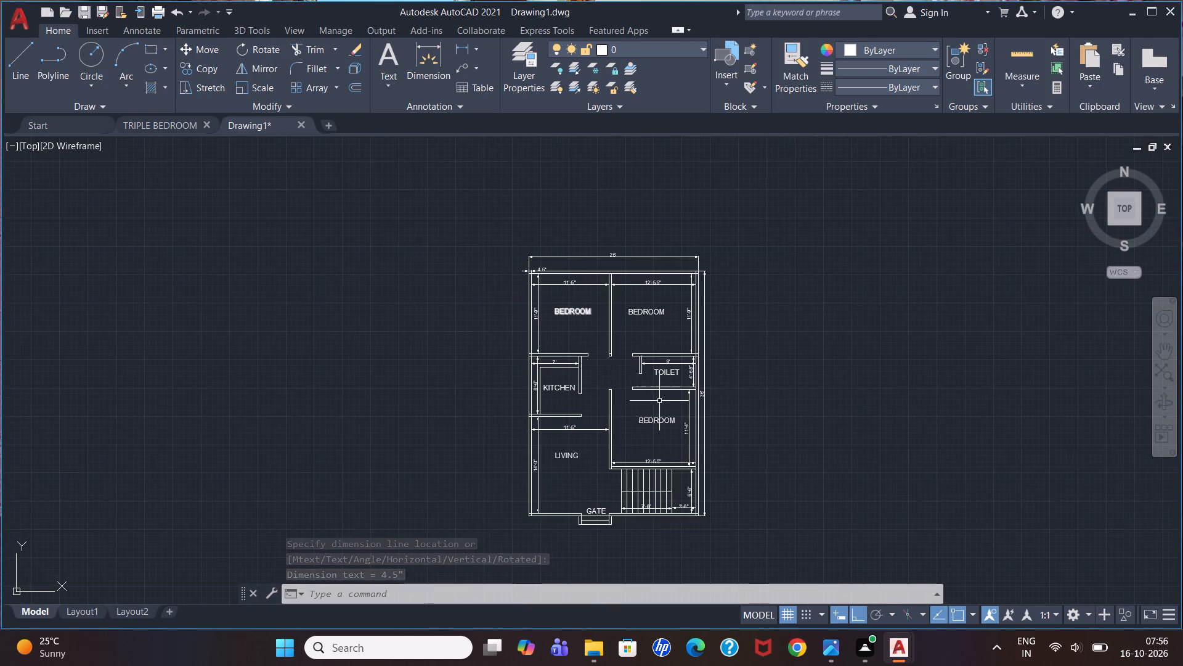
pyautogui.scroll(2, 609, 450)
pyautogui.scroll(-2, 605, 420)
pyautogui.scroll(2, 659, 501)
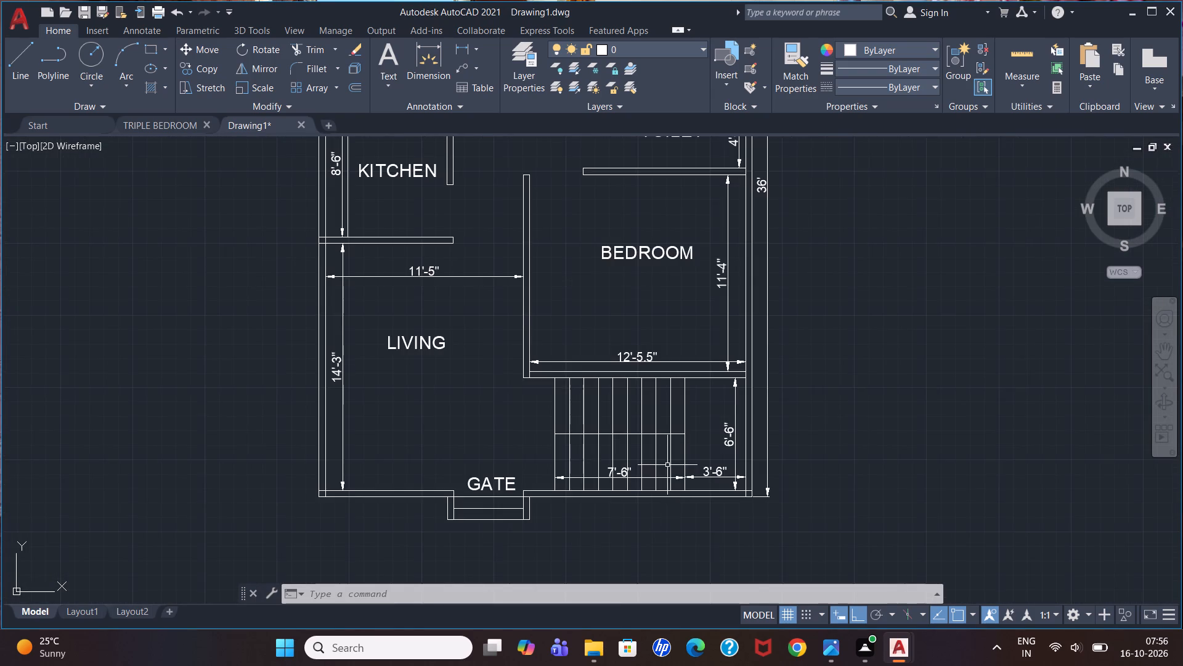
pyautogui.scroll(1, 668, 461)
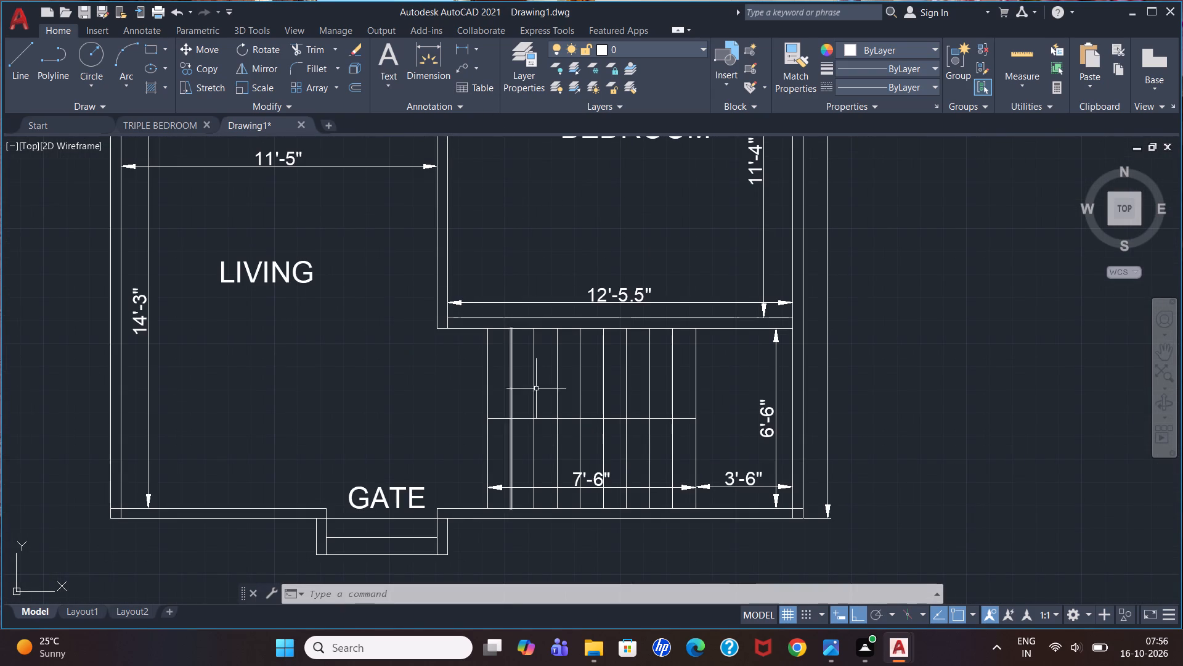
pyautogui.scroll(-4, 567, 385)
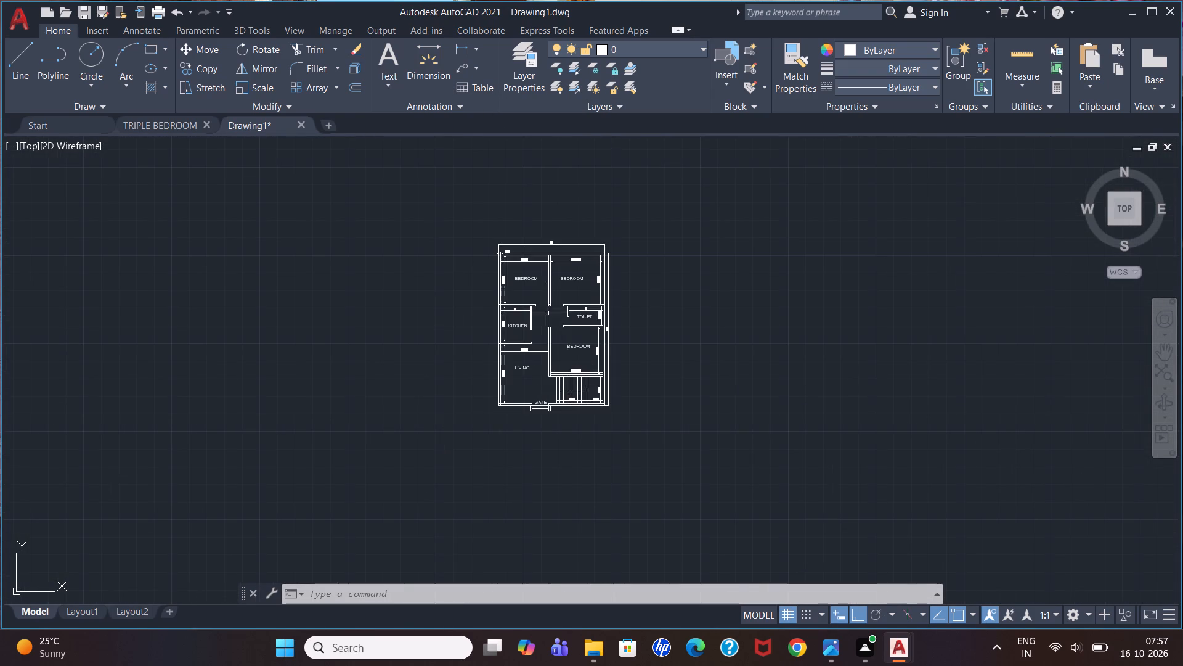
pyautogui.scroll(2, 546, 305)
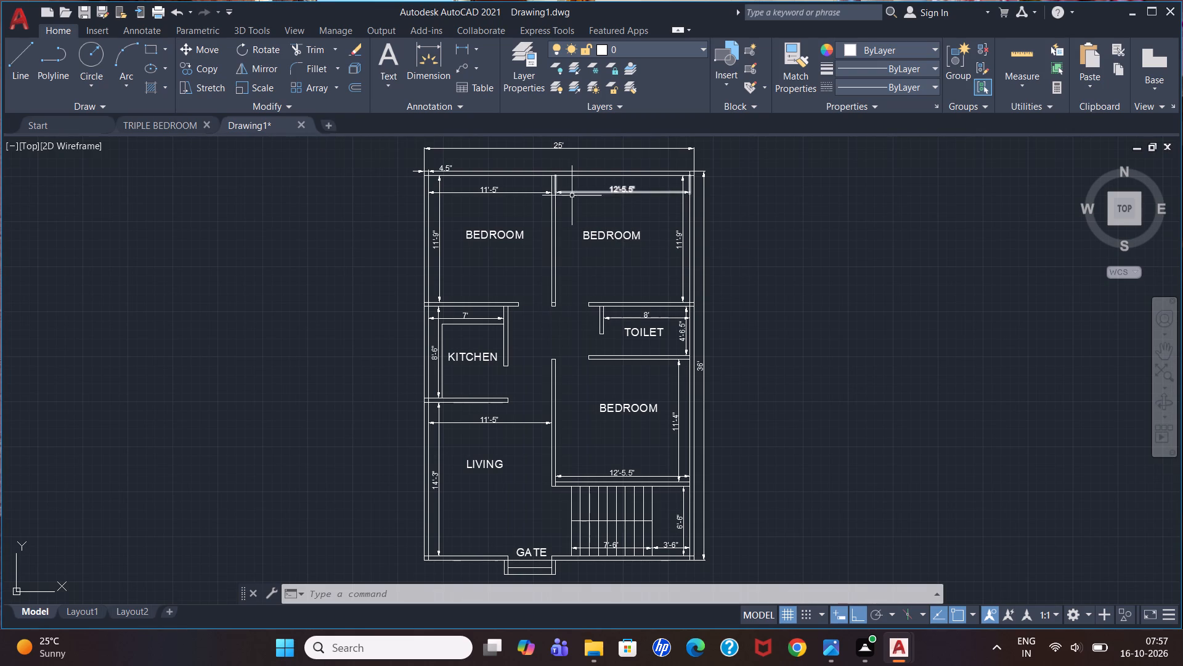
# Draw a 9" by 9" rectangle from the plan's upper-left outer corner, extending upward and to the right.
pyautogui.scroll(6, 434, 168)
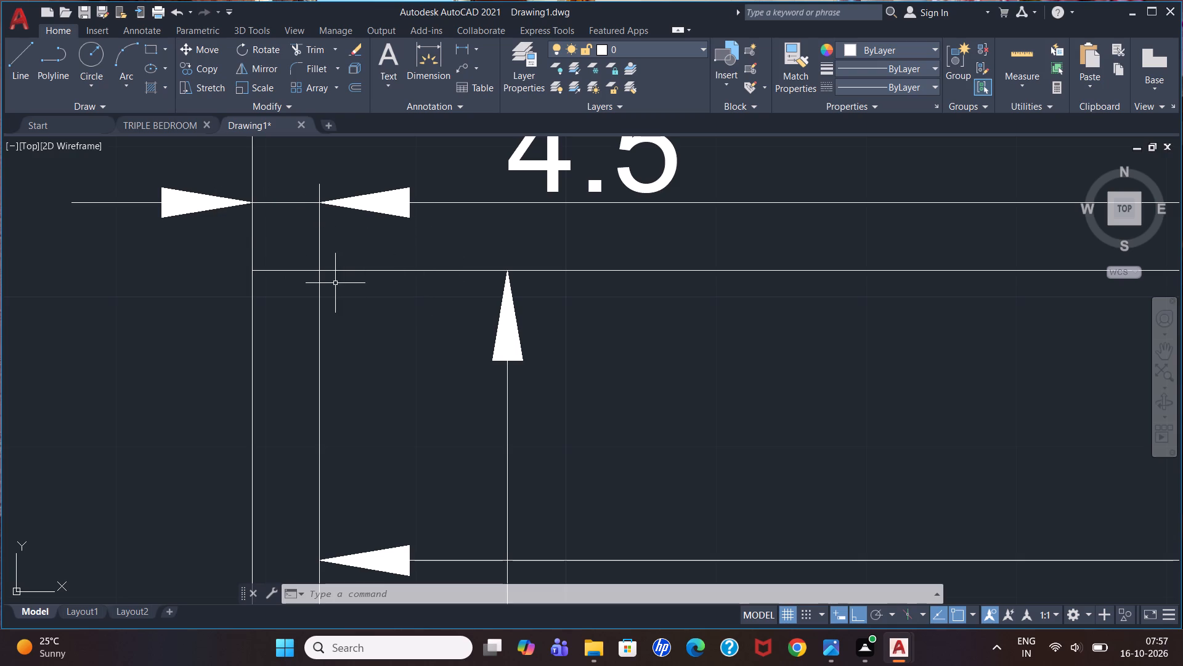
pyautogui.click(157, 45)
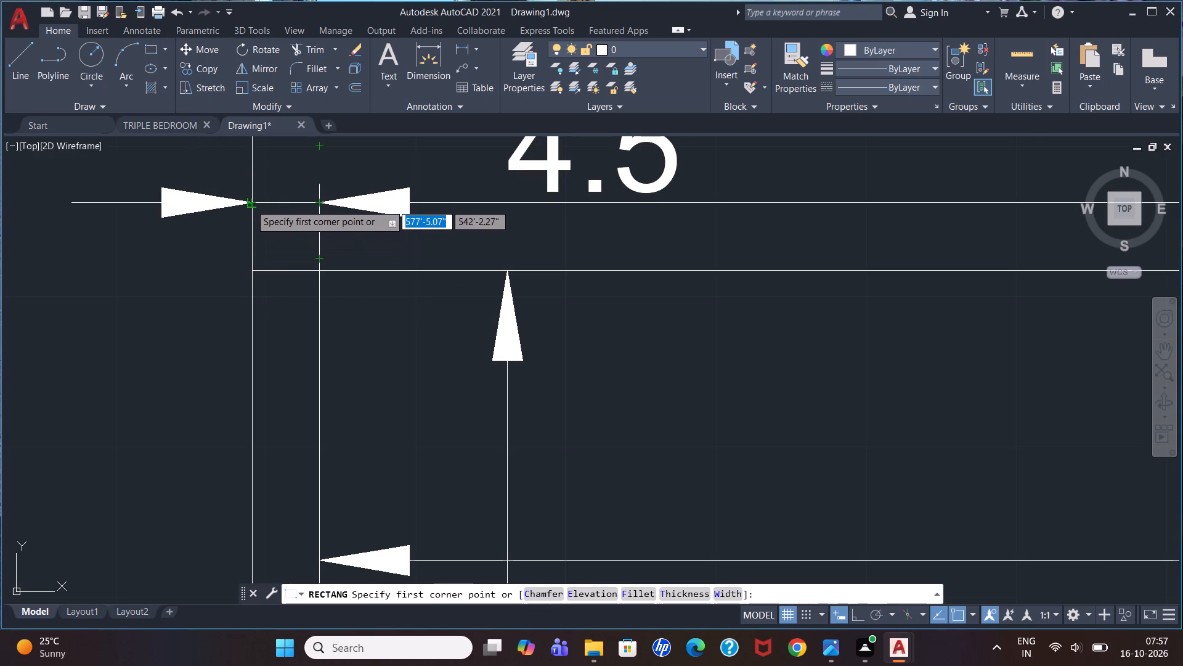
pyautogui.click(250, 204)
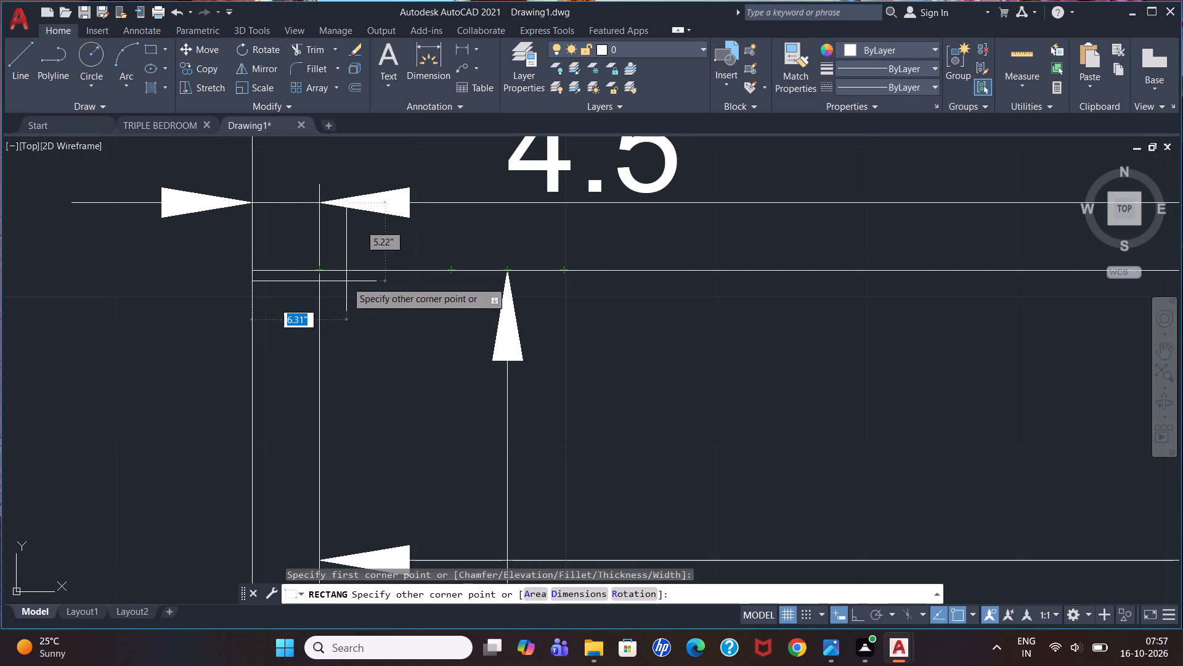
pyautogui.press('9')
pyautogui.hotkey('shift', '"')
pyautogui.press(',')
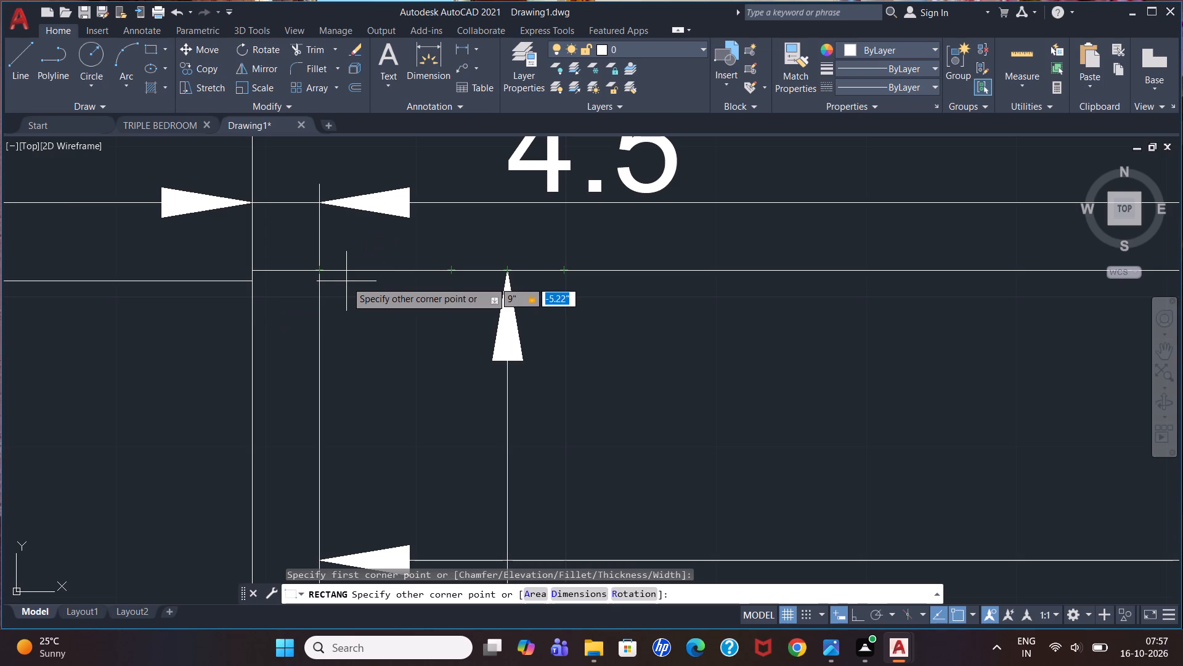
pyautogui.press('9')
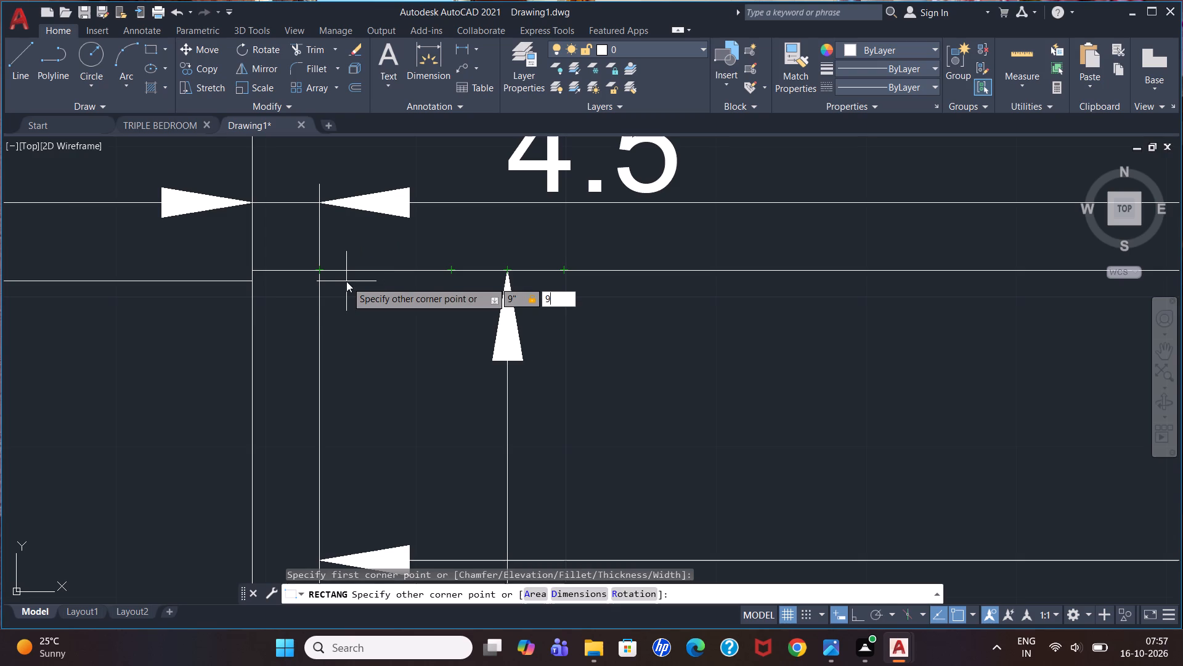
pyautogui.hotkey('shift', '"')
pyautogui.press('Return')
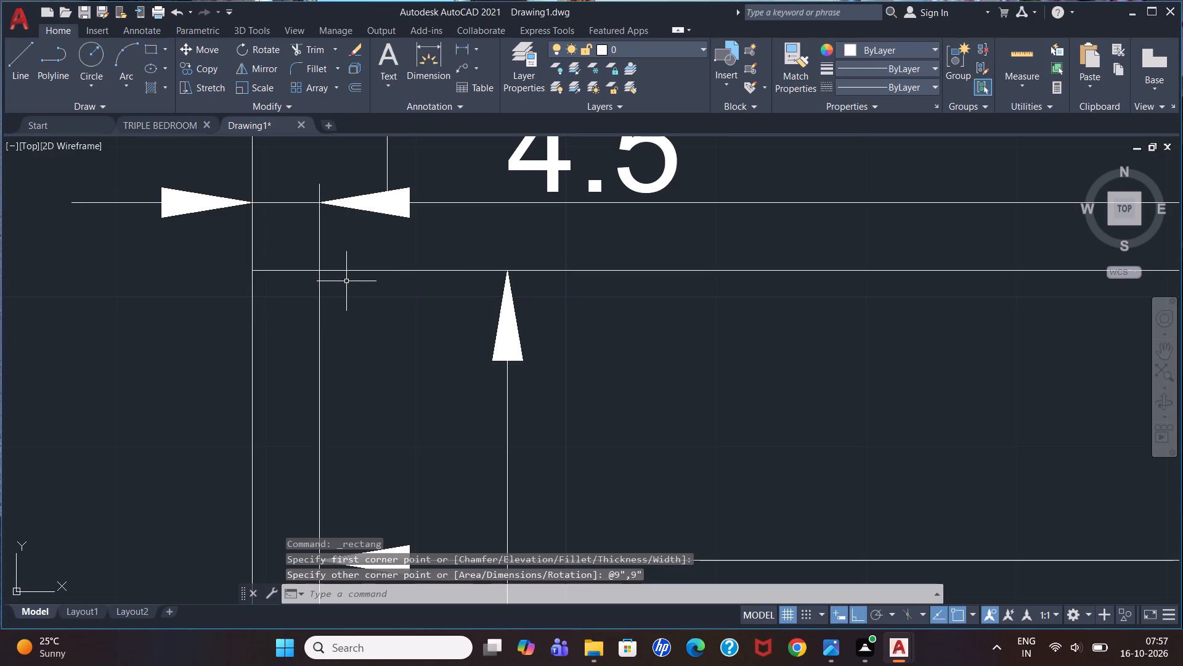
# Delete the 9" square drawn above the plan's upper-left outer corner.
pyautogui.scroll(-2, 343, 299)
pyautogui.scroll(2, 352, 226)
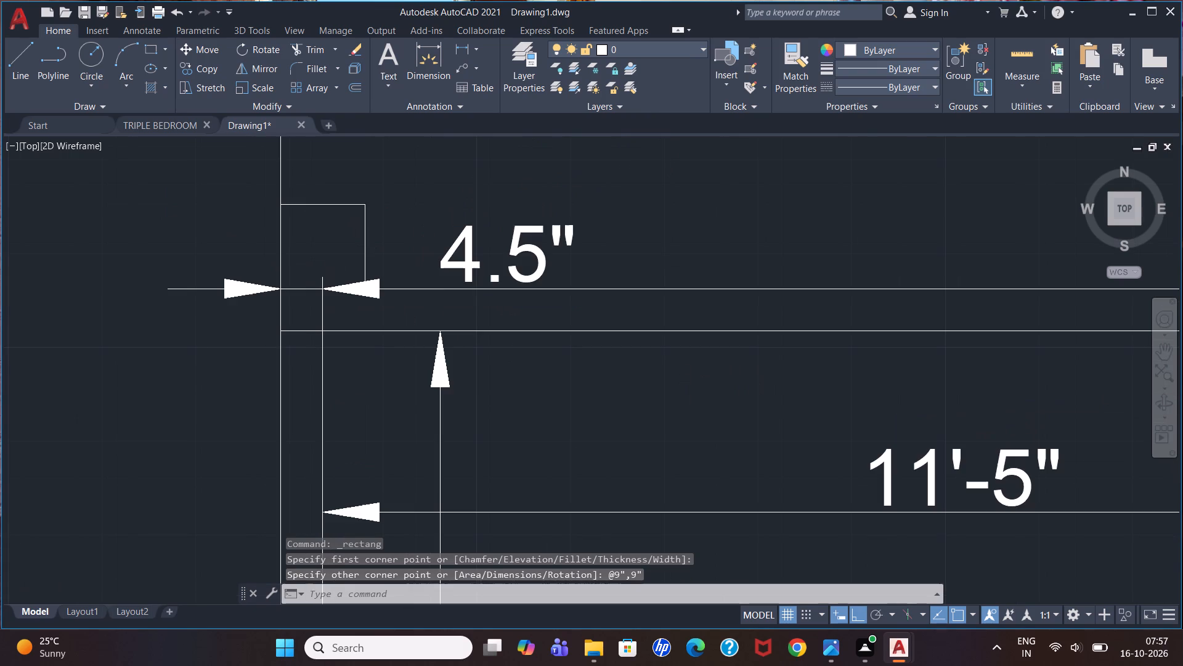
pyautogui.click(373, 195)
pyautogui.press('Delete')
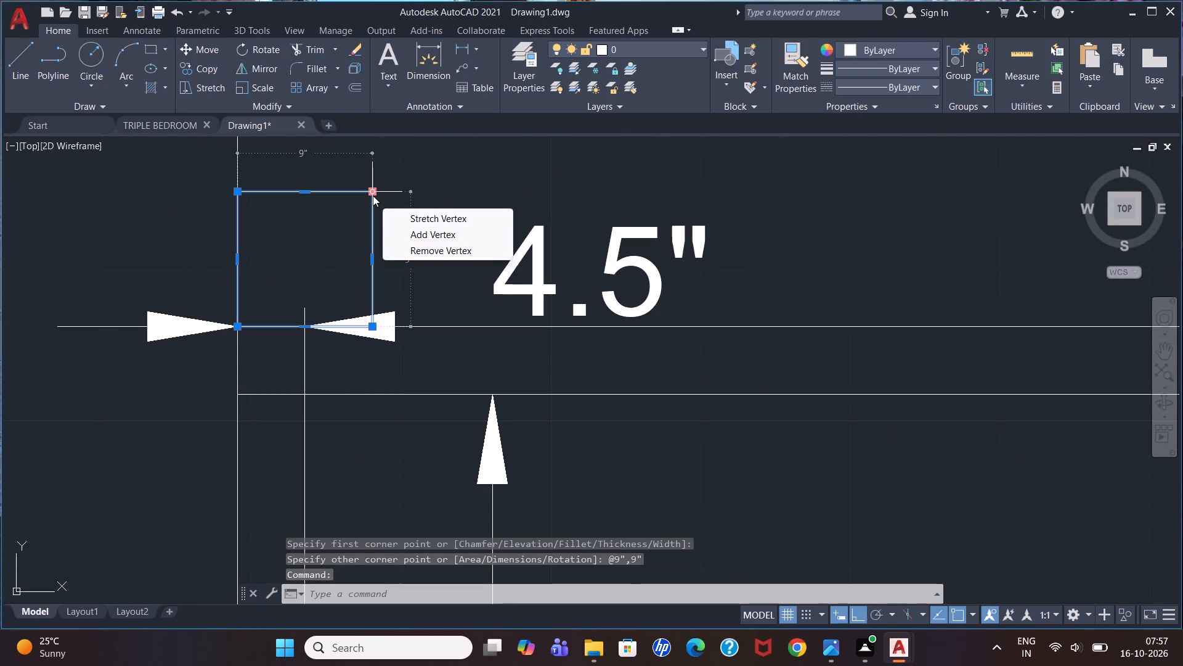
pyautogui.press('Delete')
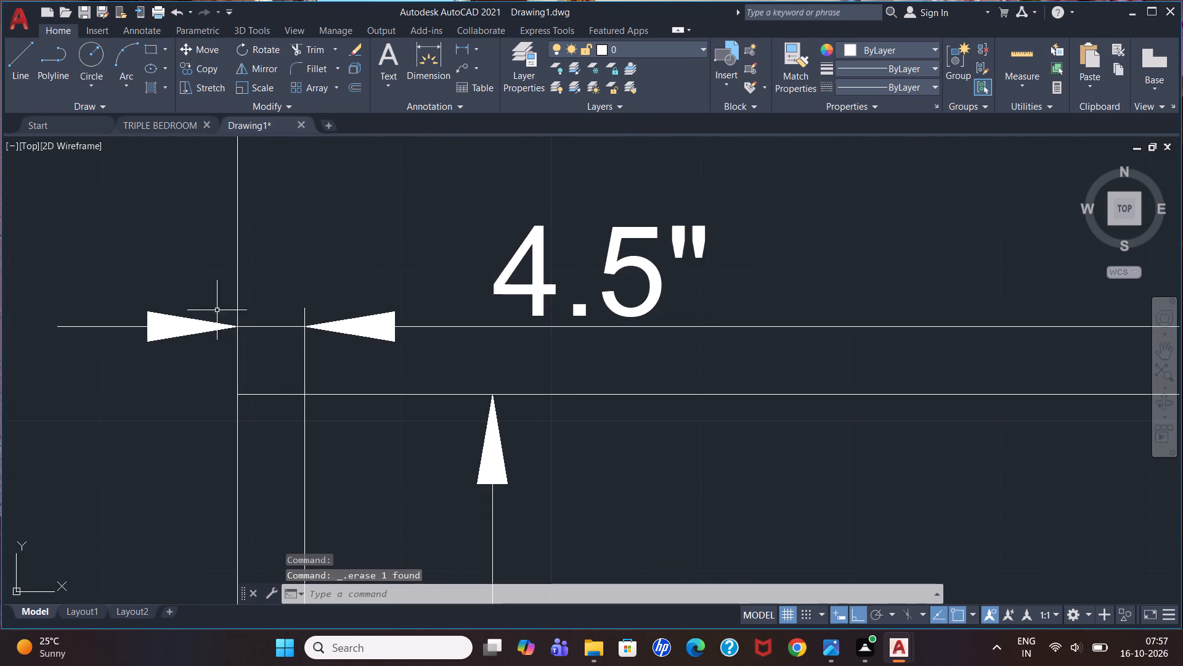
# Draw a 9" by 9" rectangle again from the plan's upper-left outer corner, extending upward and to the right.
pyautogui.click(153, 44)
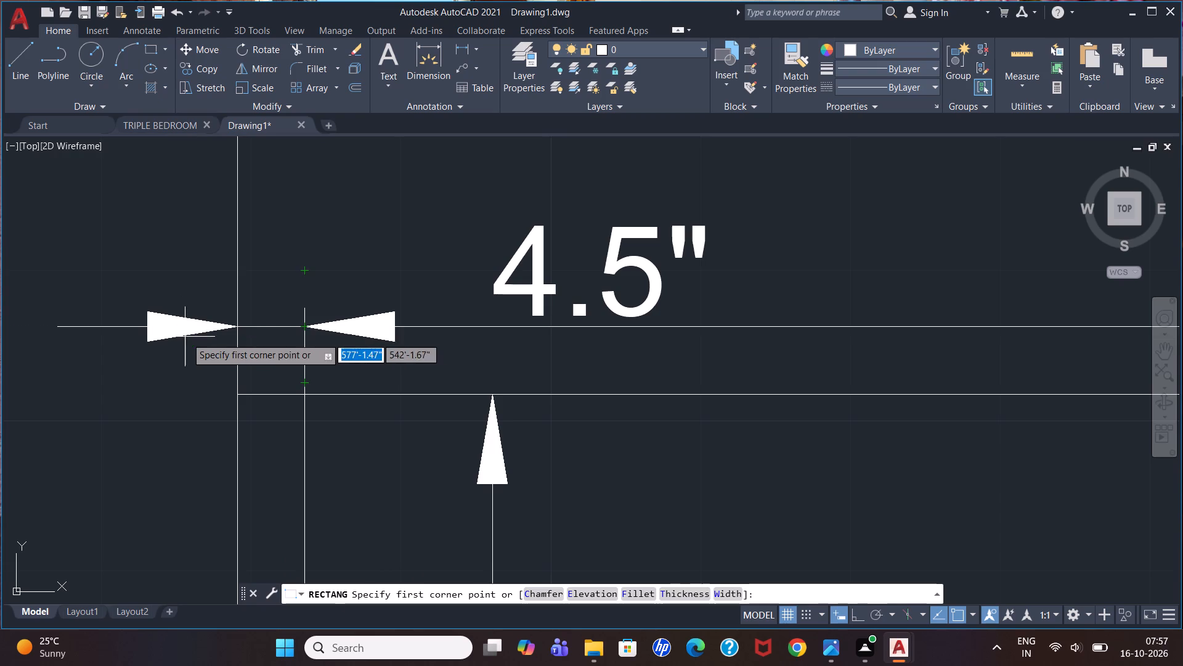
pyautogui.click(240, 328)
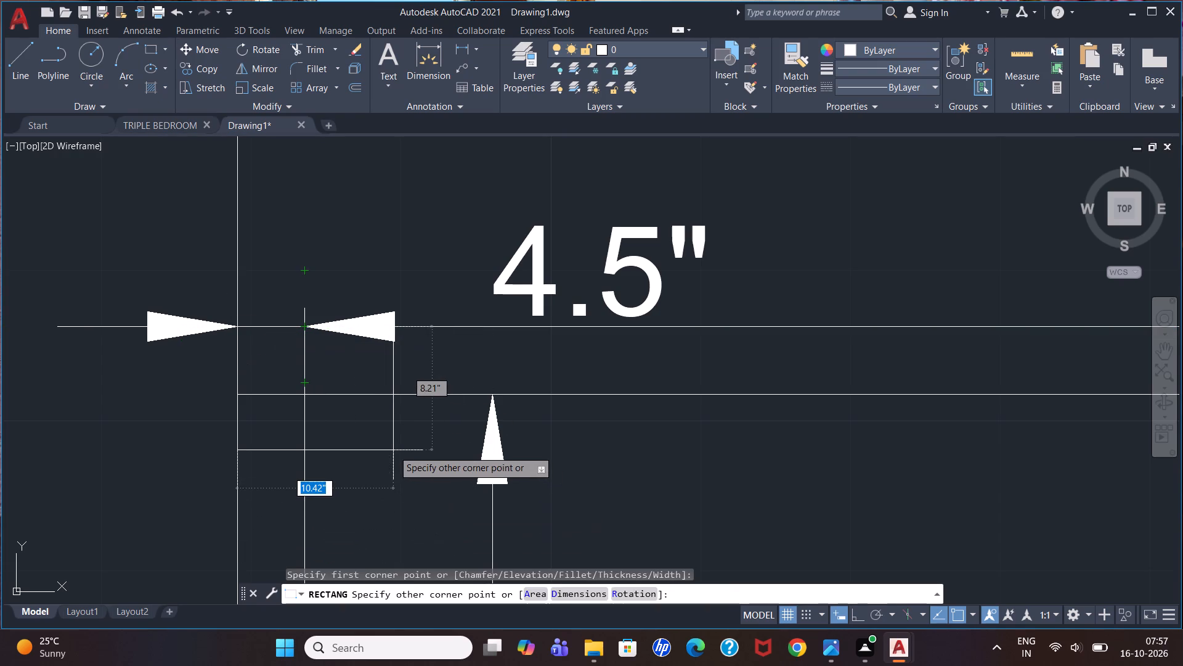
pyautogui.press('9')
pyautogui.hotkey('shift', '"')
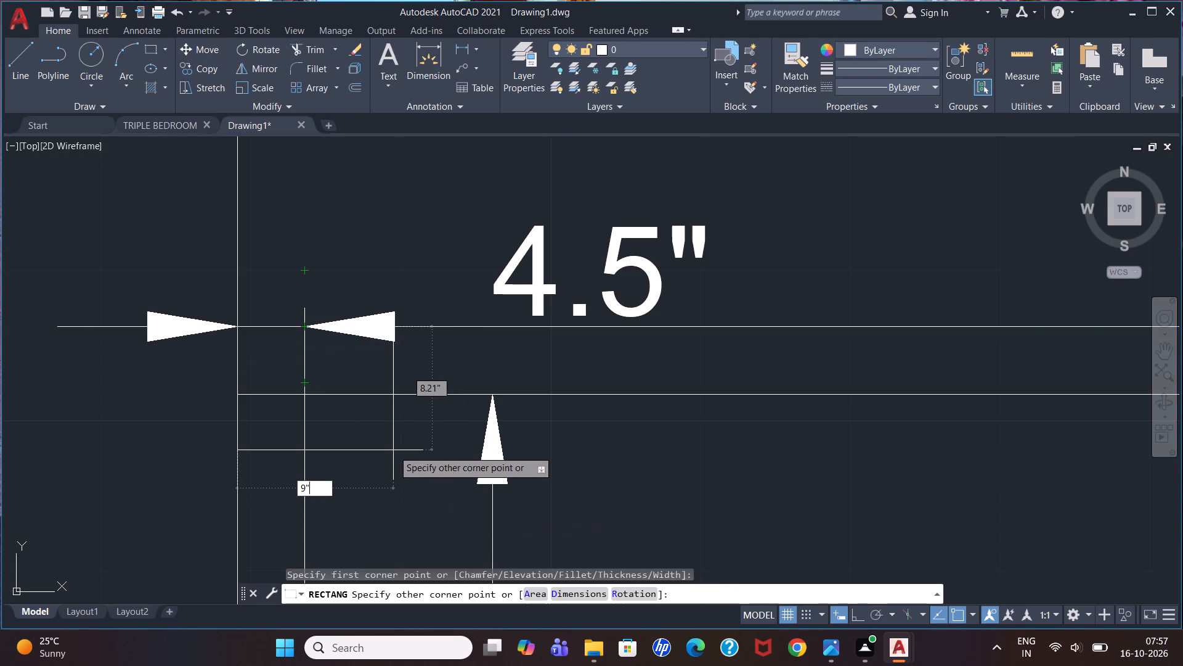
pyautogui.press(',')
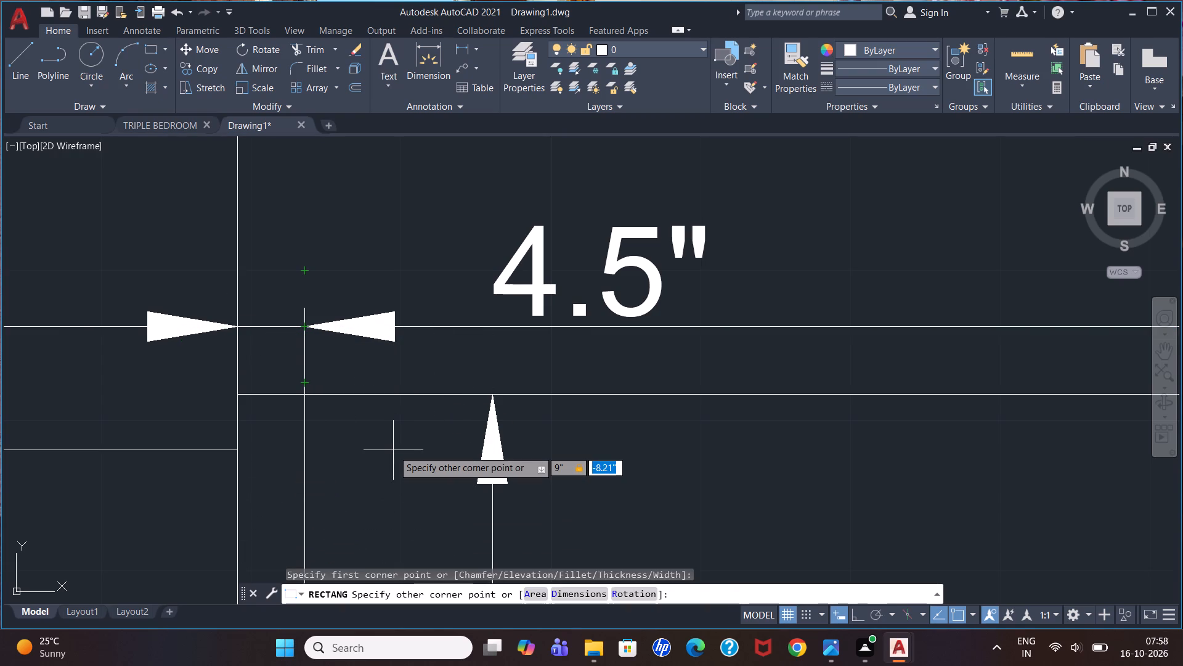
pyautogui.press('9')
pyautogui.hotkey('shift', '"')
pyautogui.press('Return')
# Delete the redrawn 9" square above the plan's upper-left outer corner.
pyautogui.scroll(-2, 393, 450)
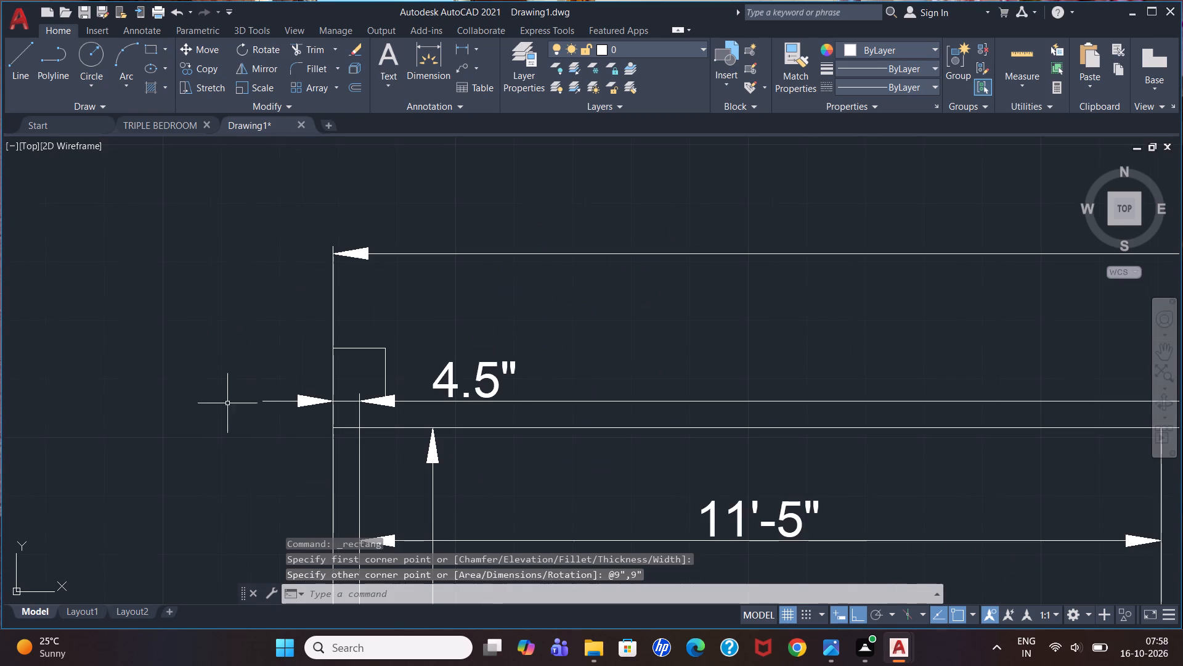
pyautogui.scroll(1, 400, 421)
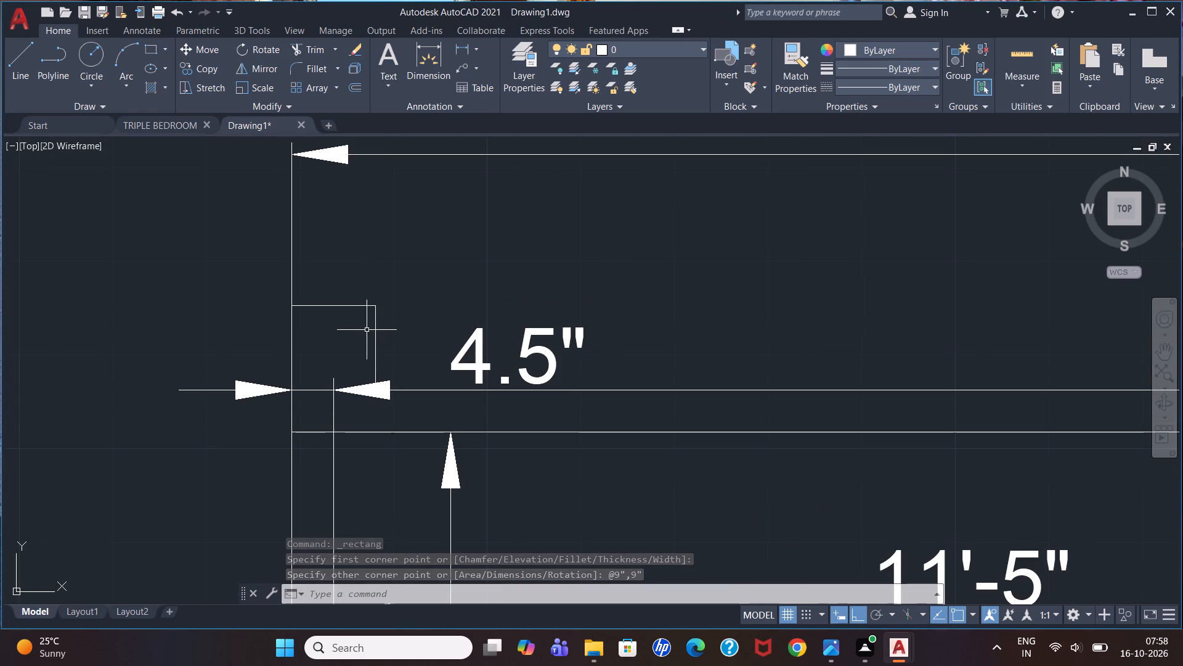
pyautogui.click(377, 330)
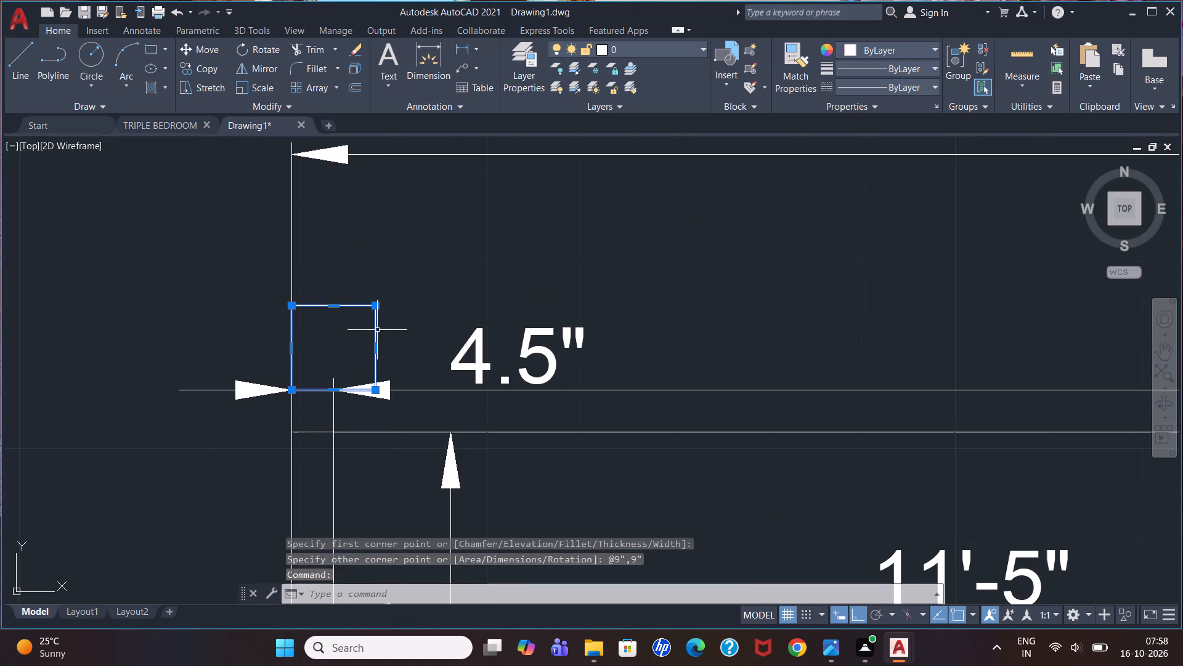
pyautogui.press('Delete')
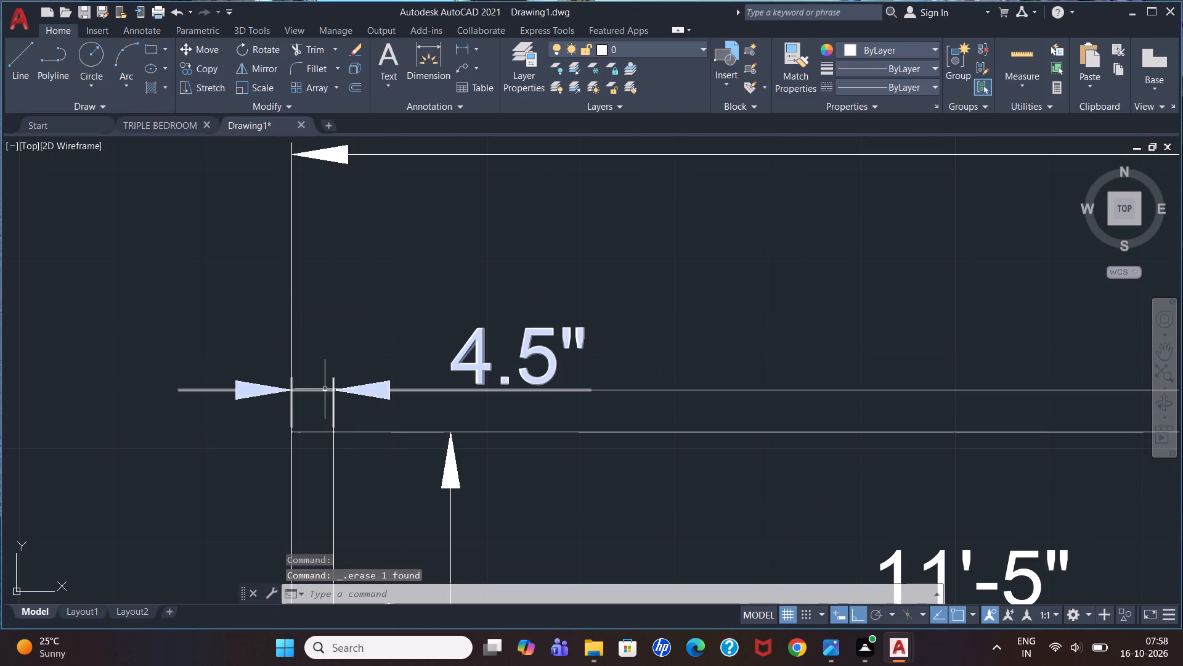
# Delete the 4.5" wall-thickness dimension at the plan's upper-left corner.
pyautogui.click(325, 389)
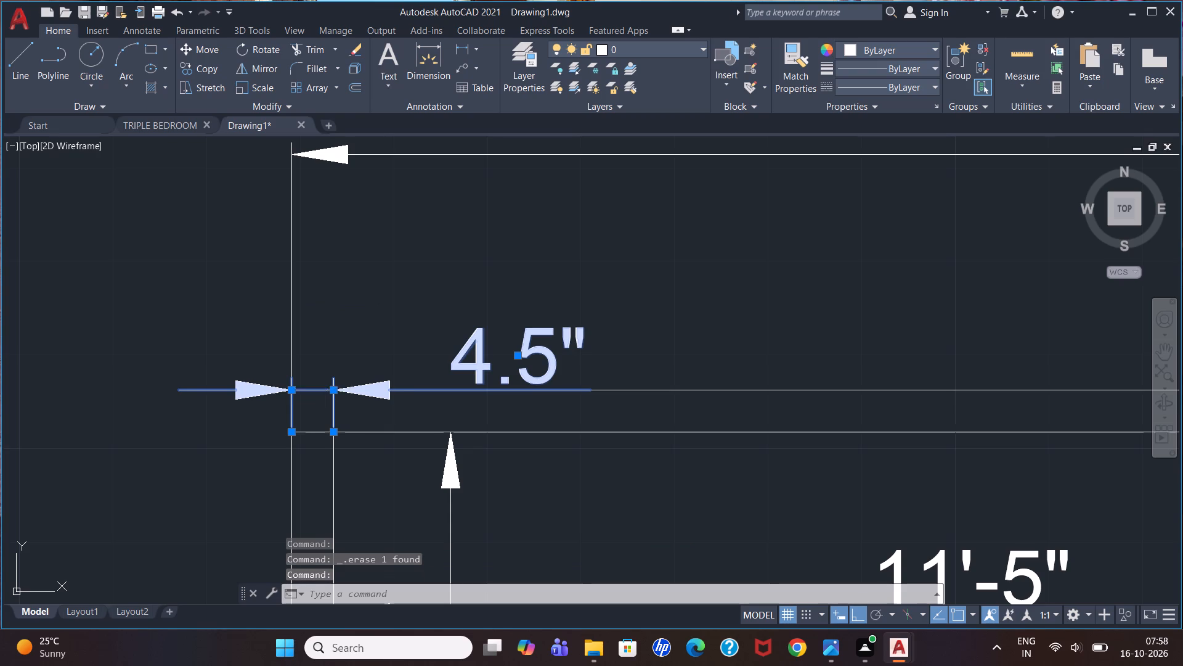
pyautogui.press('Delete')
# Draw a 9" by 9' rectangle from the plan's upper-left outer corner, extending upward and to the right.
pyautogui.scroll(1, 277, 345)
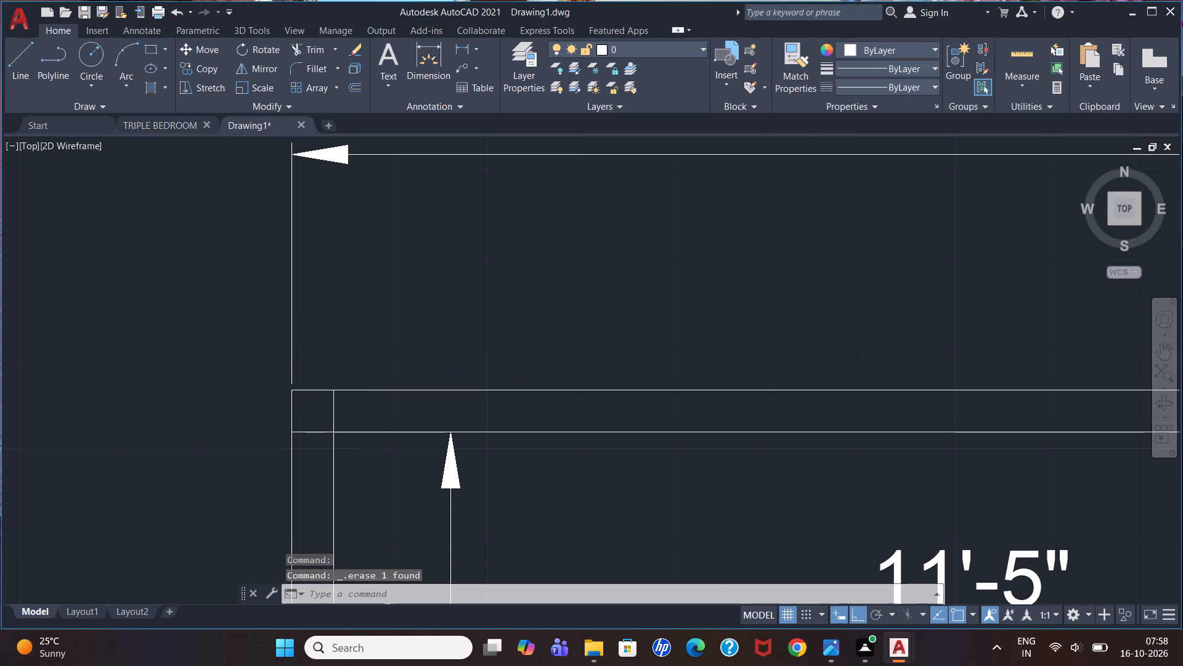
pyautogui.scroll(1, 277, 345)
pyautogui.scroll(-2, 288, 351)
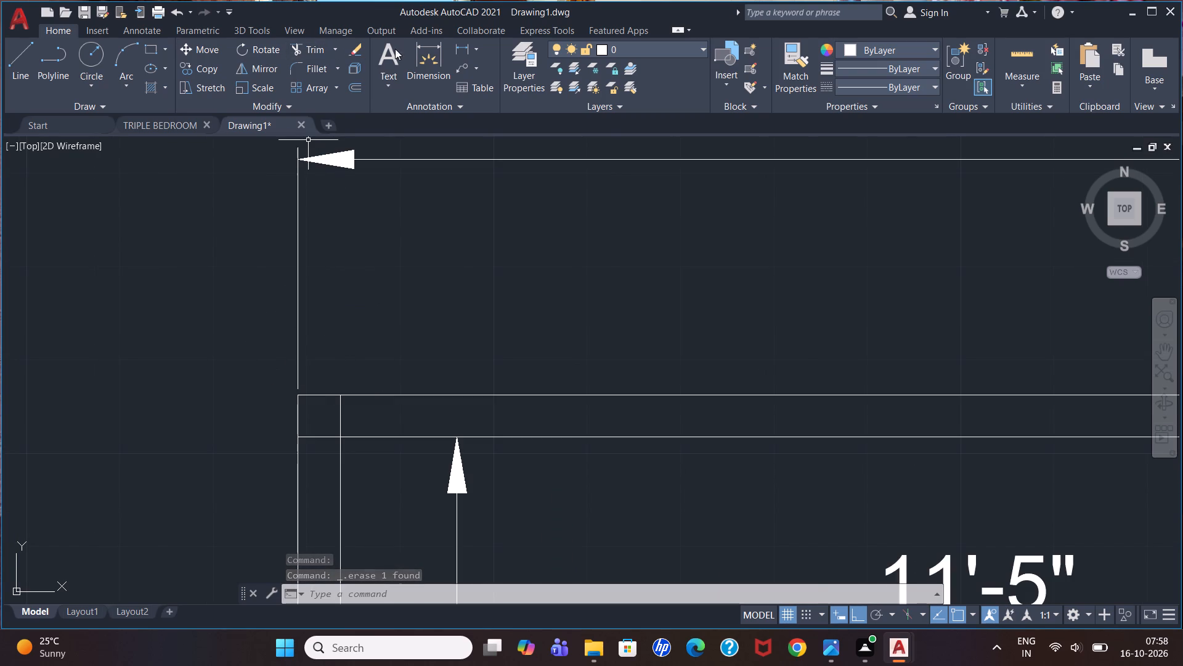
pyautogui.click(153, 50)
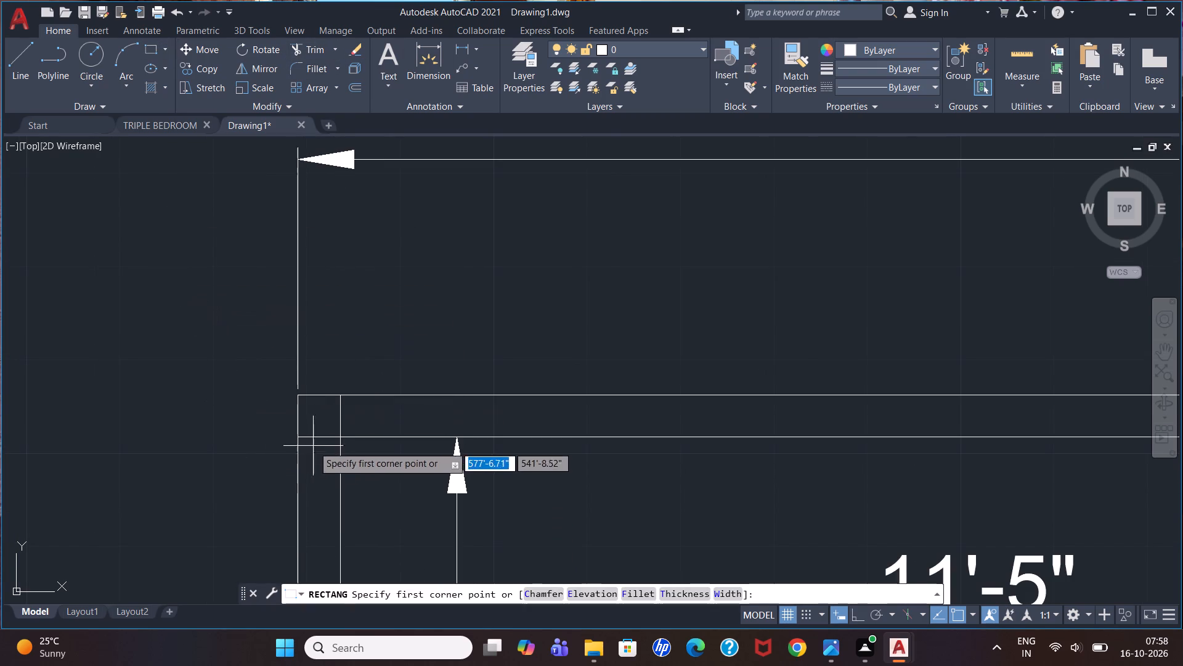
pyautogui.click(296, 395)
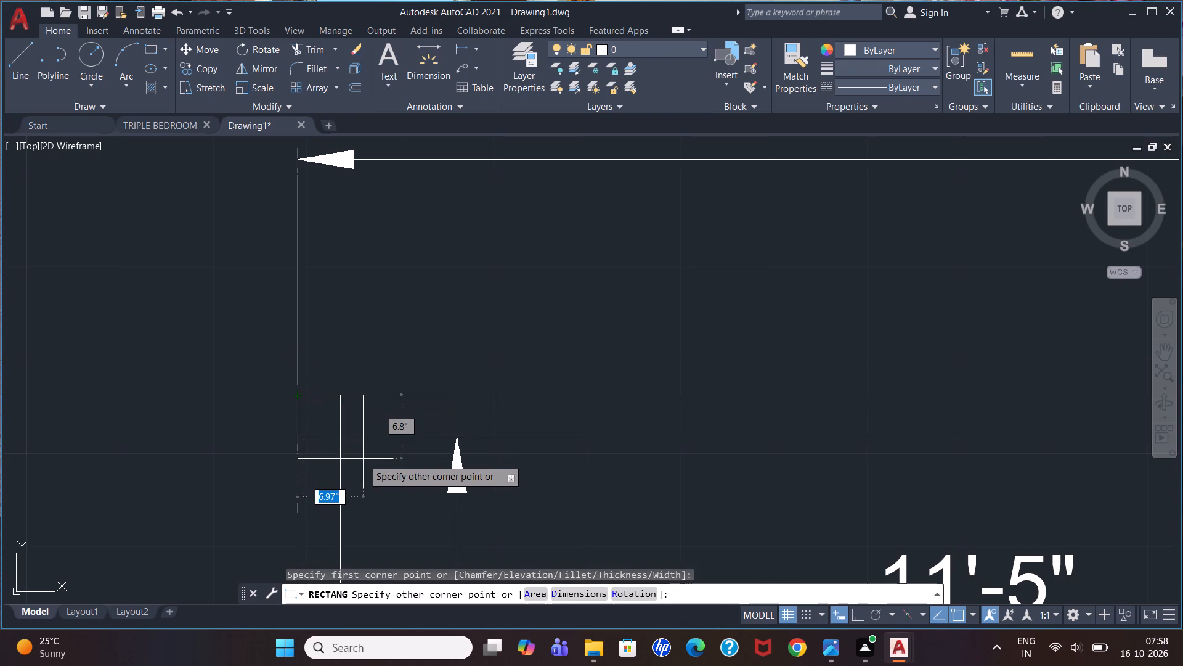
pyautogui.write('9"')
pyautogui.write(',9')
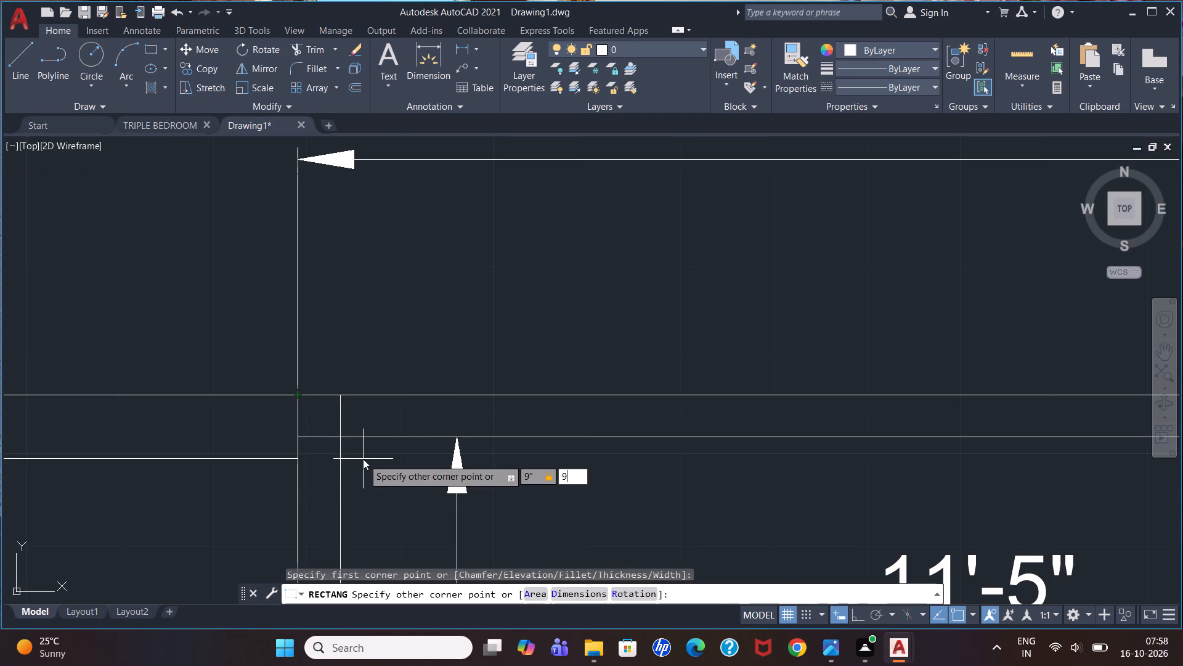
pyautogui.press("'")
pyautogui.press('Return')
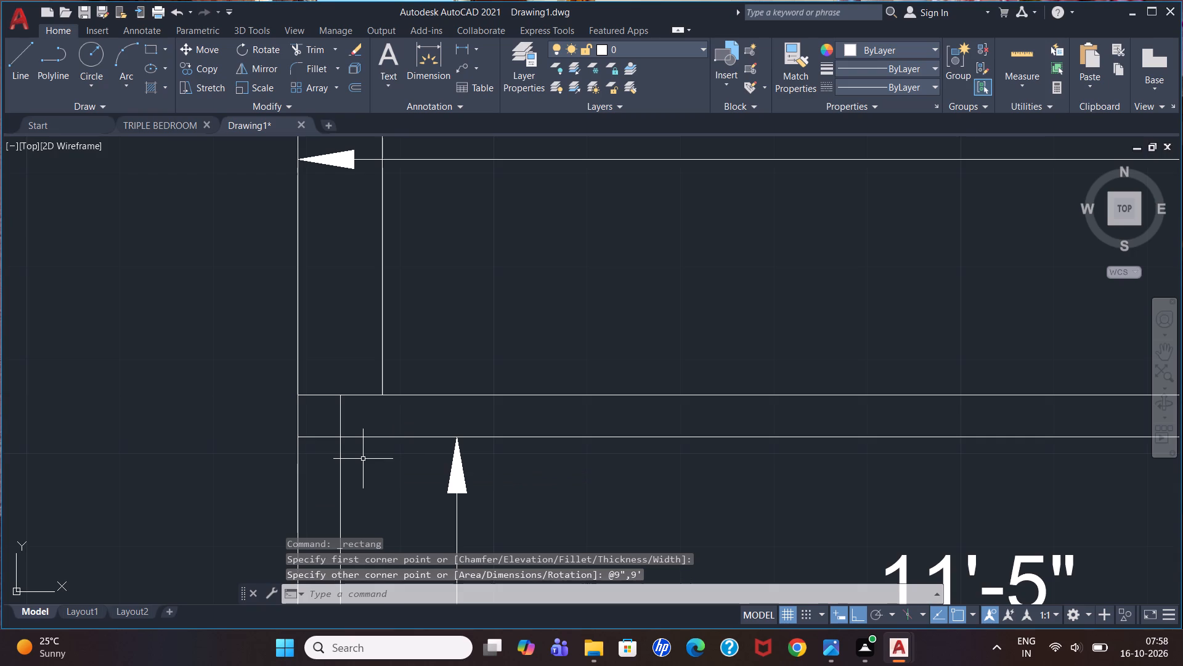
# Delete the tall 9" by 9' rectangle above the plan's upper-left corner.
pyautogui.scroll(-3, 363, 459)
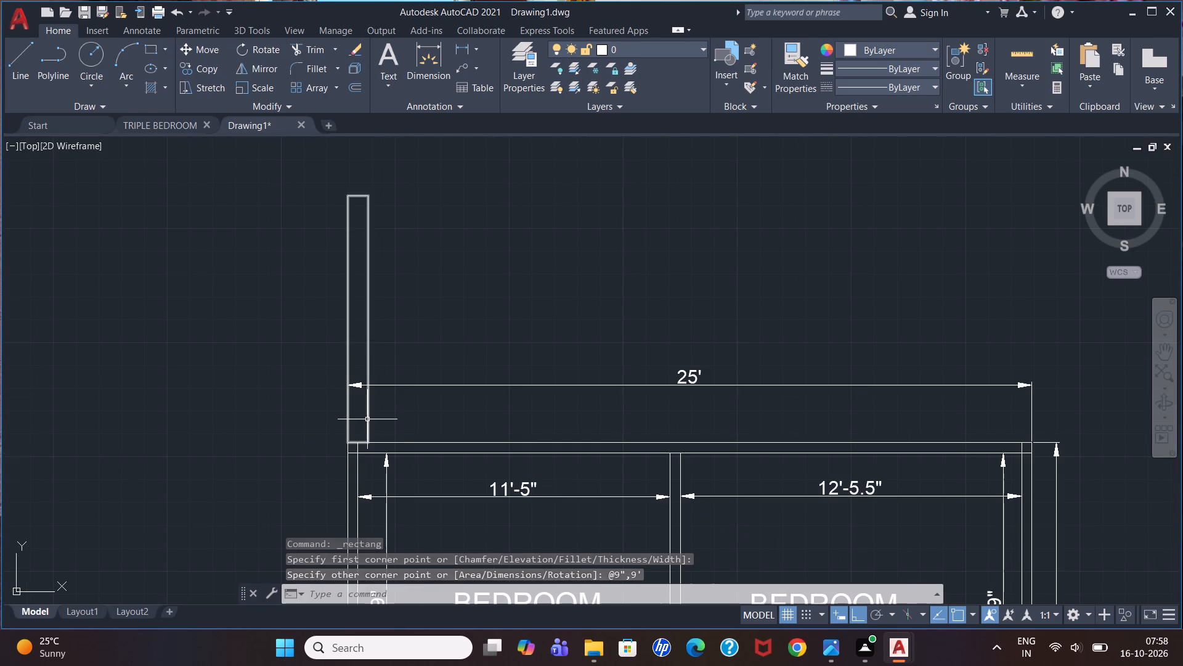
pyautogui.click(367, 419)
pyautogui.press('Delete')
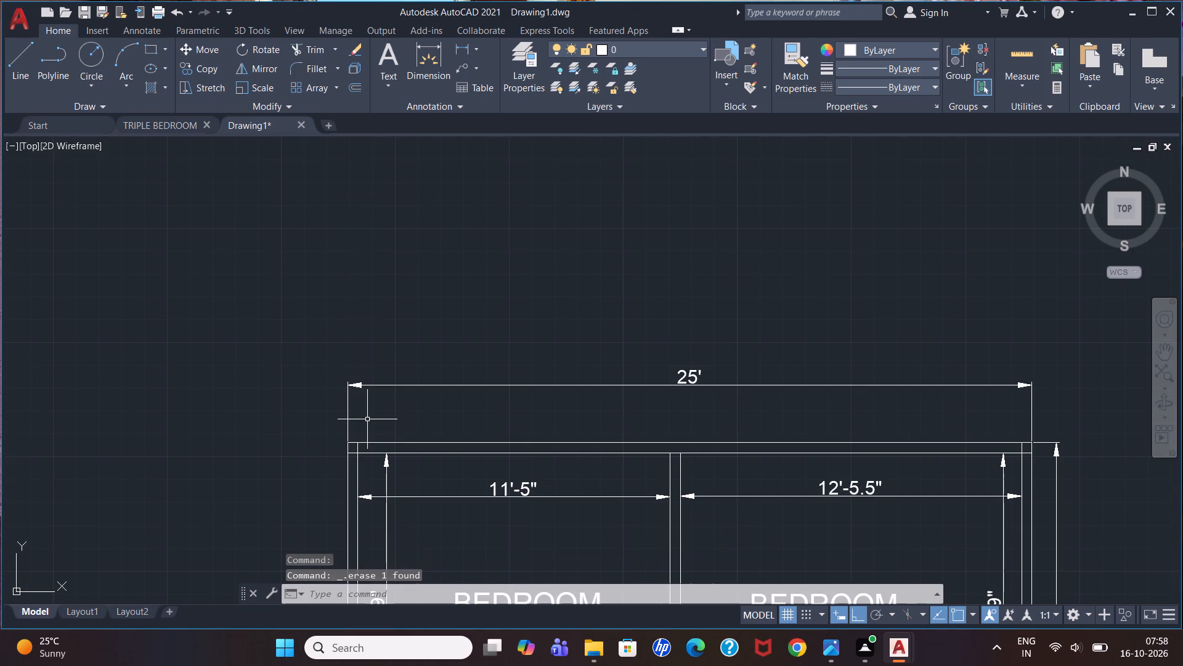
# Draw a 9" by 9" rectangle from the inner wall corner at the plan's upper left, extending upward and to the right.
pyautogui.scroll(2, 368, 413)
pyautogui.scroll(-2, 368, 413)
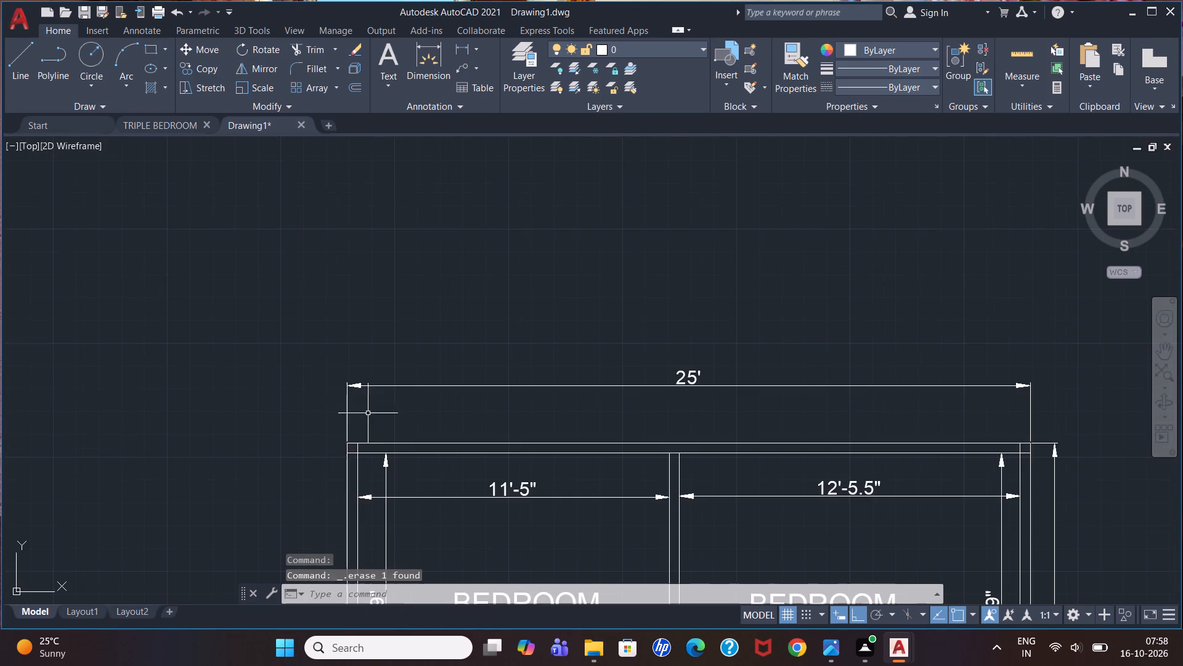
pyautogui.scroll(2, 338, 502)
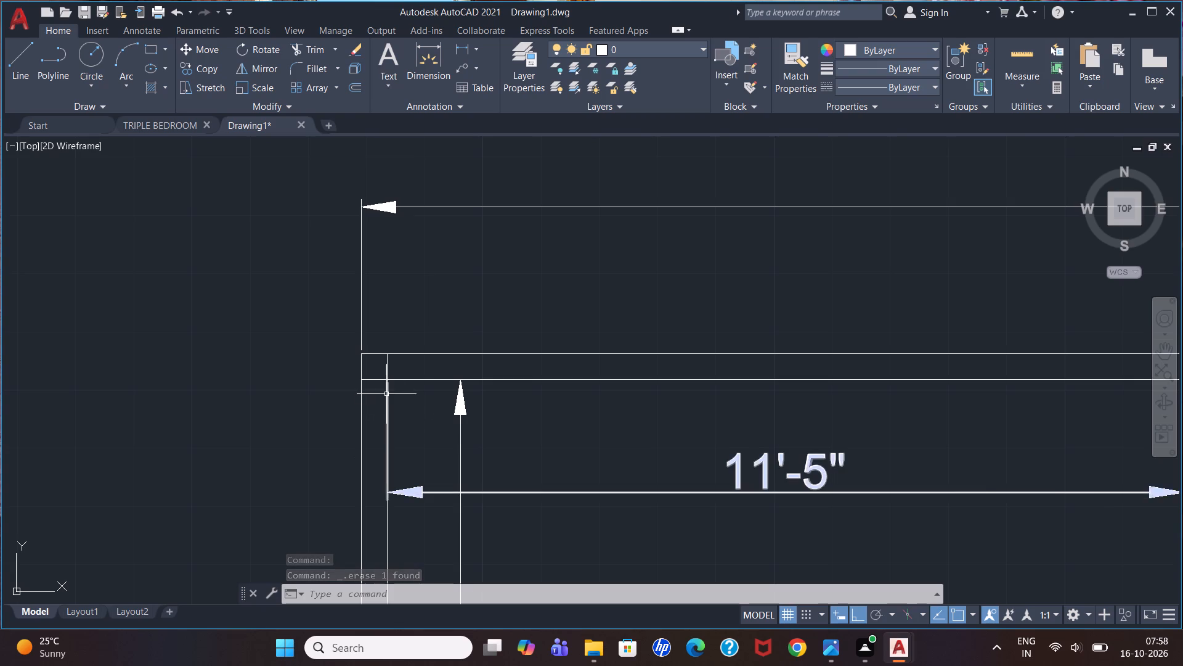
pyautogui.scroll(2, 386, 393)
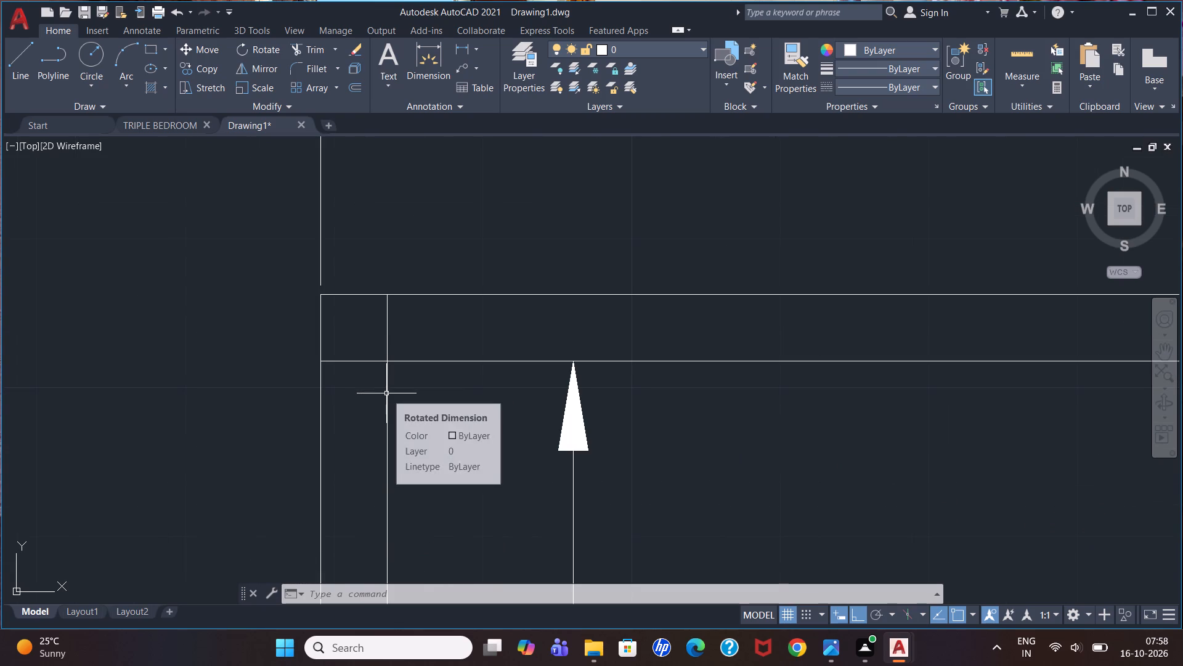
pyautogui.scroll(1, 386, 393)
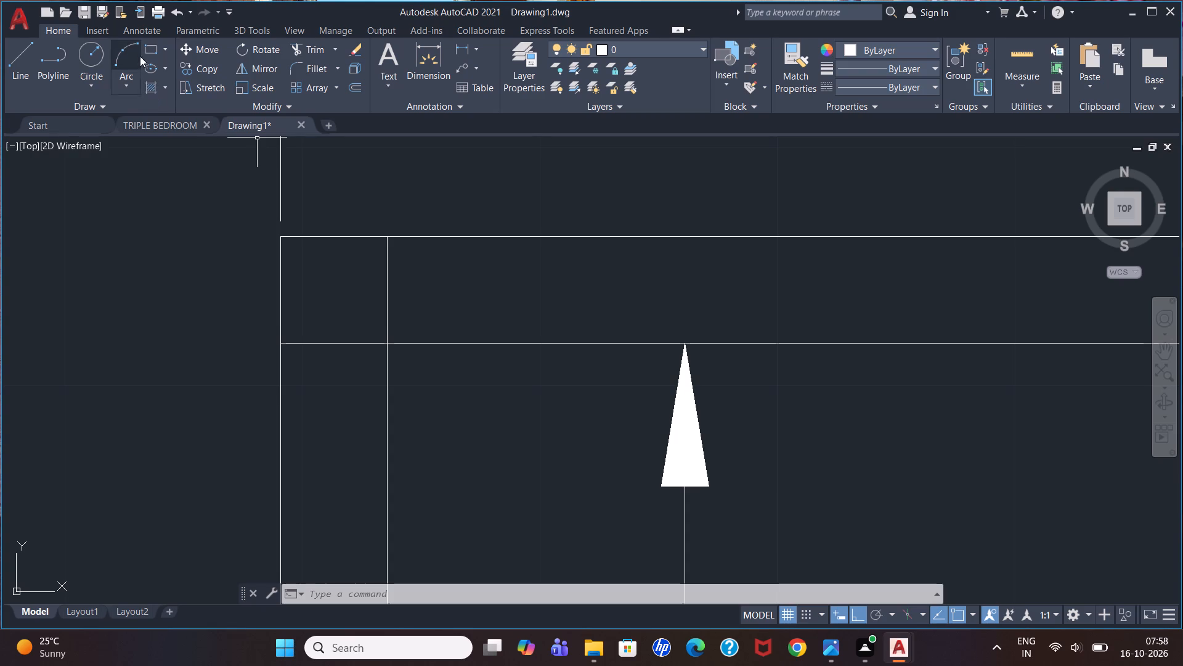
pyautogui.click(155, 51)
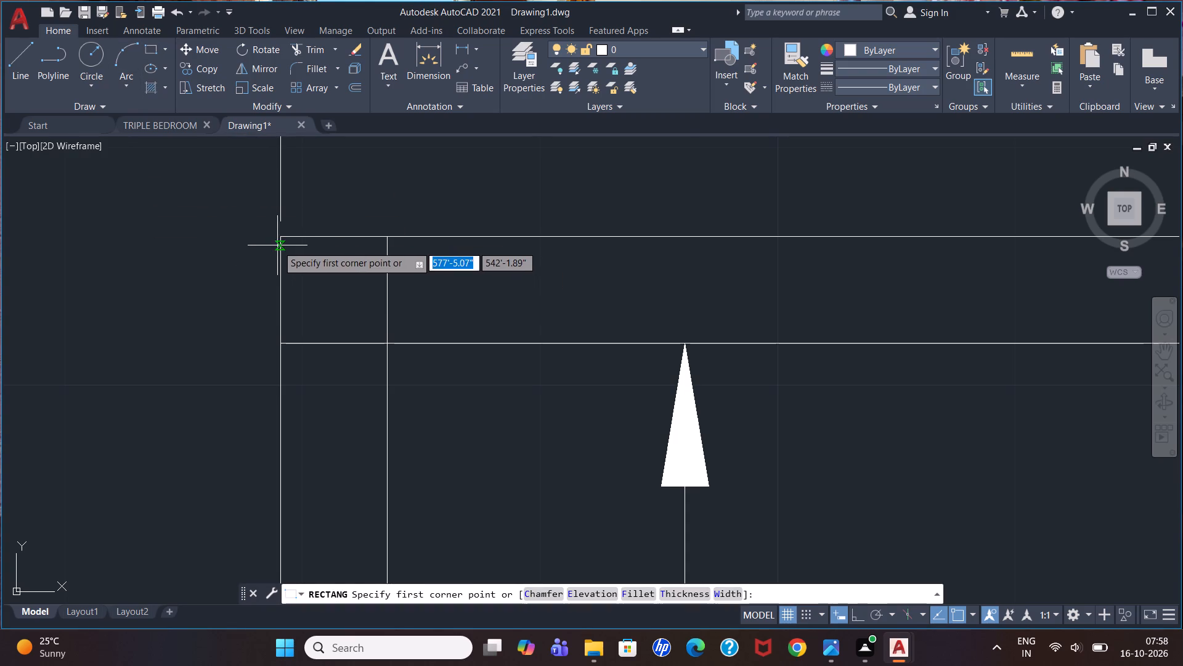
pyautogui.click(383, 339)
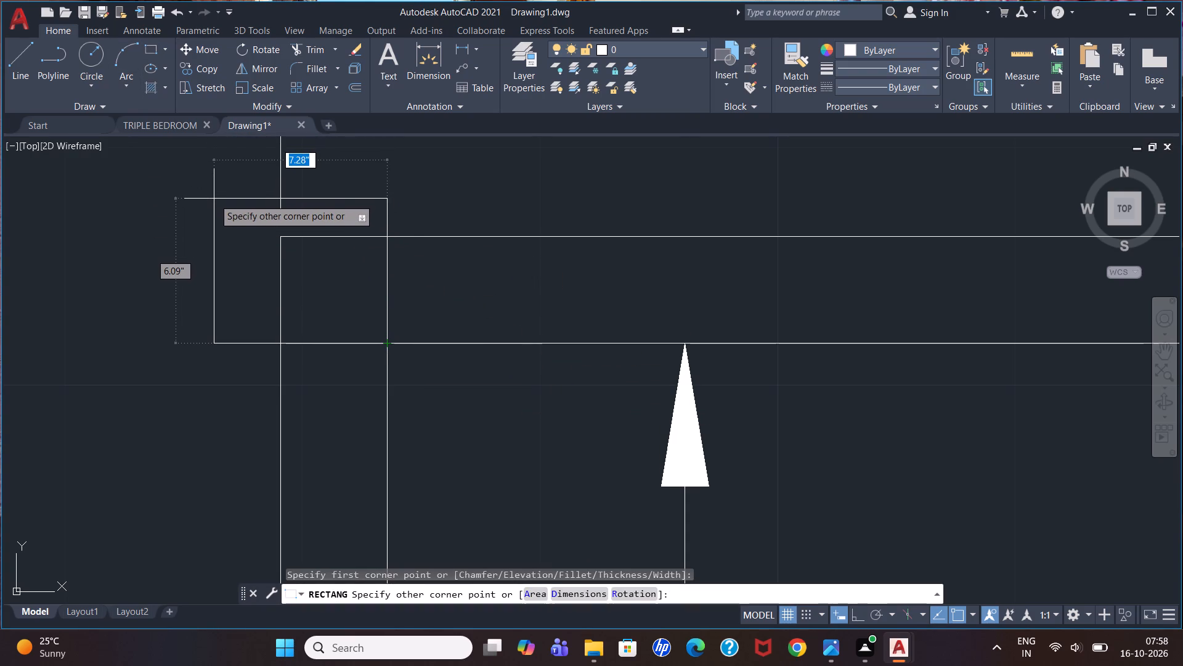
pyautogui.press('9')
pyautogui.press("'")
pyautogui.press('BackSpace')
pyautogui.hotkey('shift', '"')
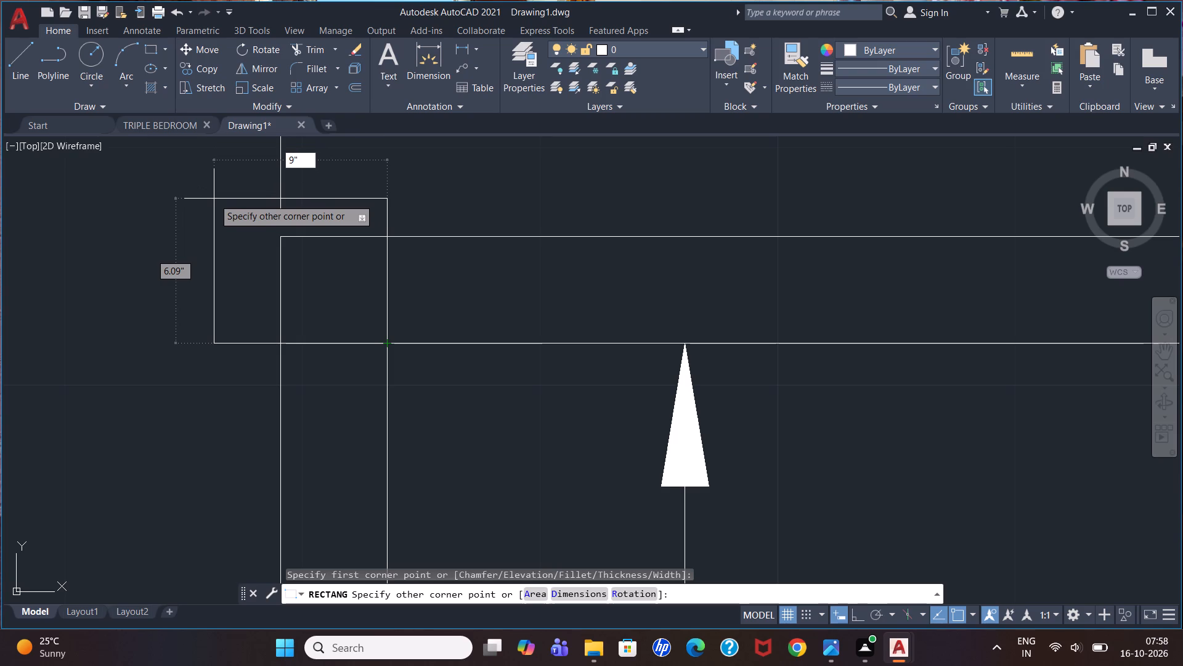
pyautogui.press(',')
pyautogui.press('9')
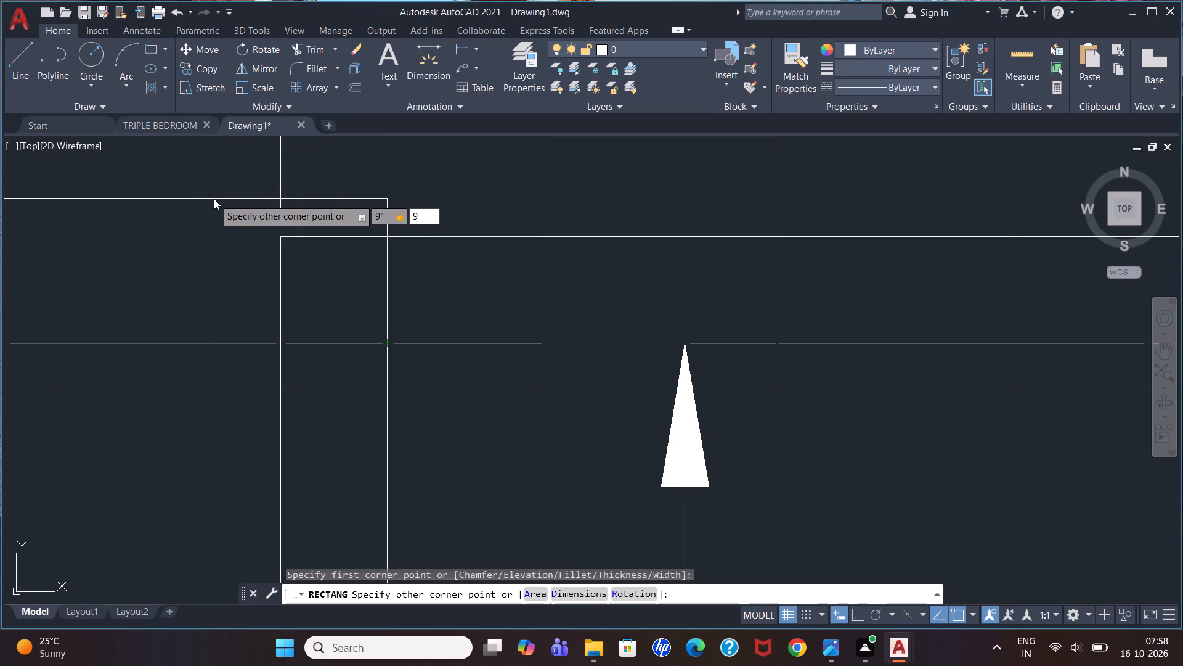
pyautogui.hotkey('shift', '"')
pyautogui.press('Return')
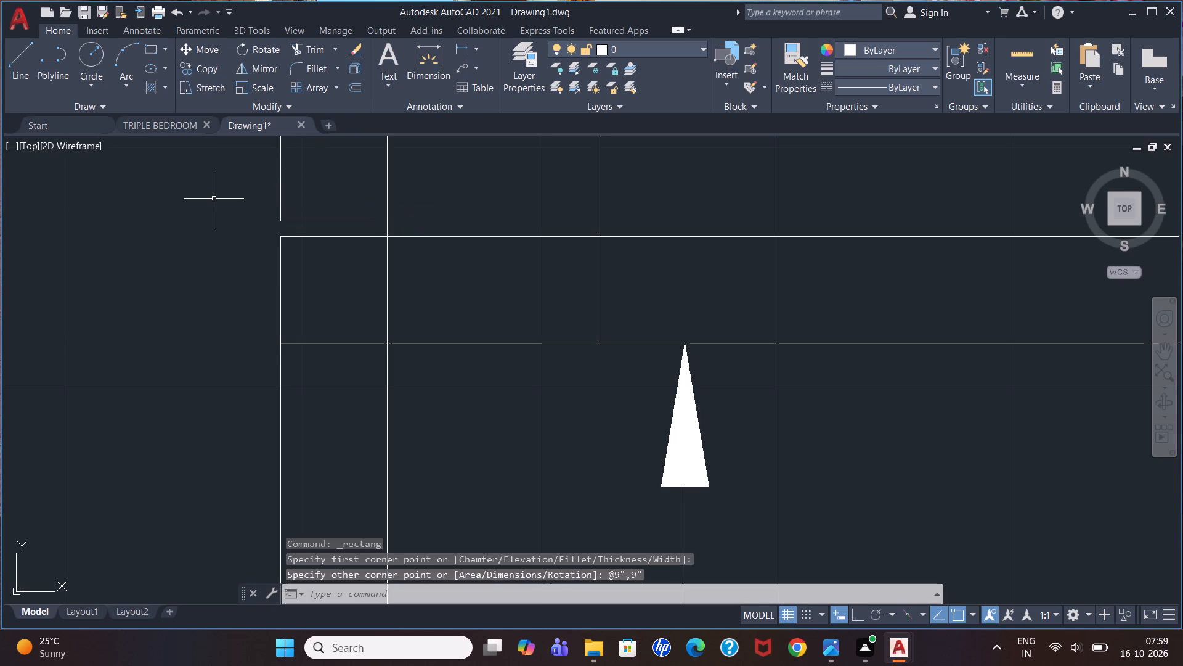
# Move the 9" square horizontally by its lower-left corner so it sits flush with the left wall's outer face.
pyautogui.scroll(-3, 214, 199)
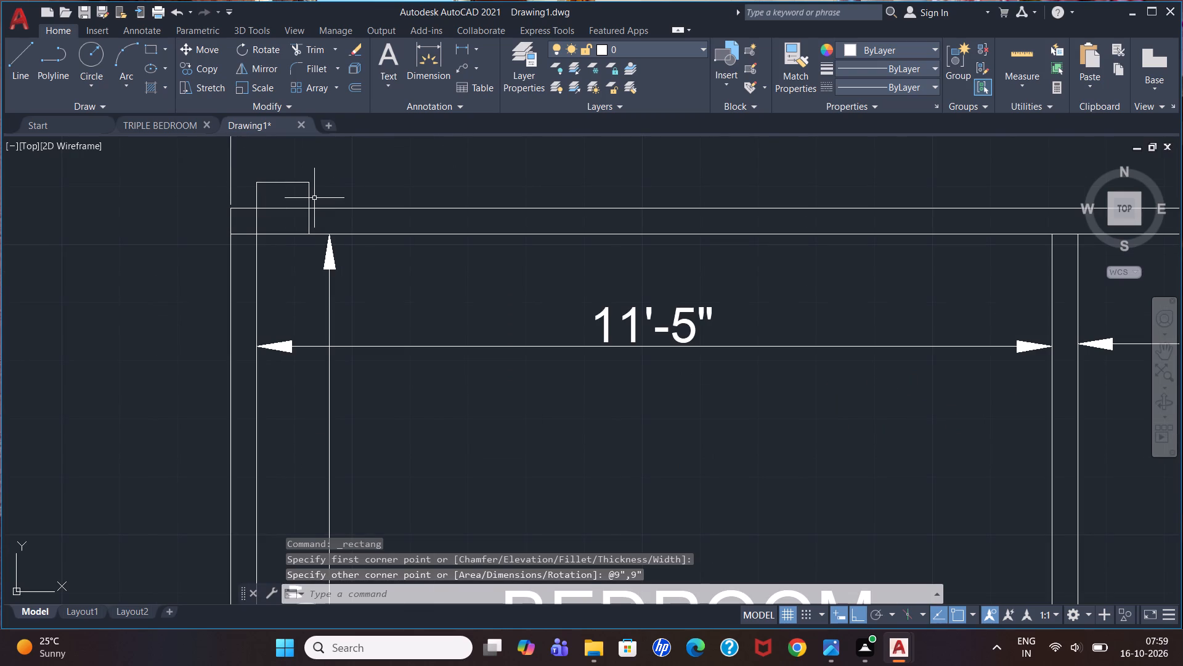
pyautogui.click(307, 194)
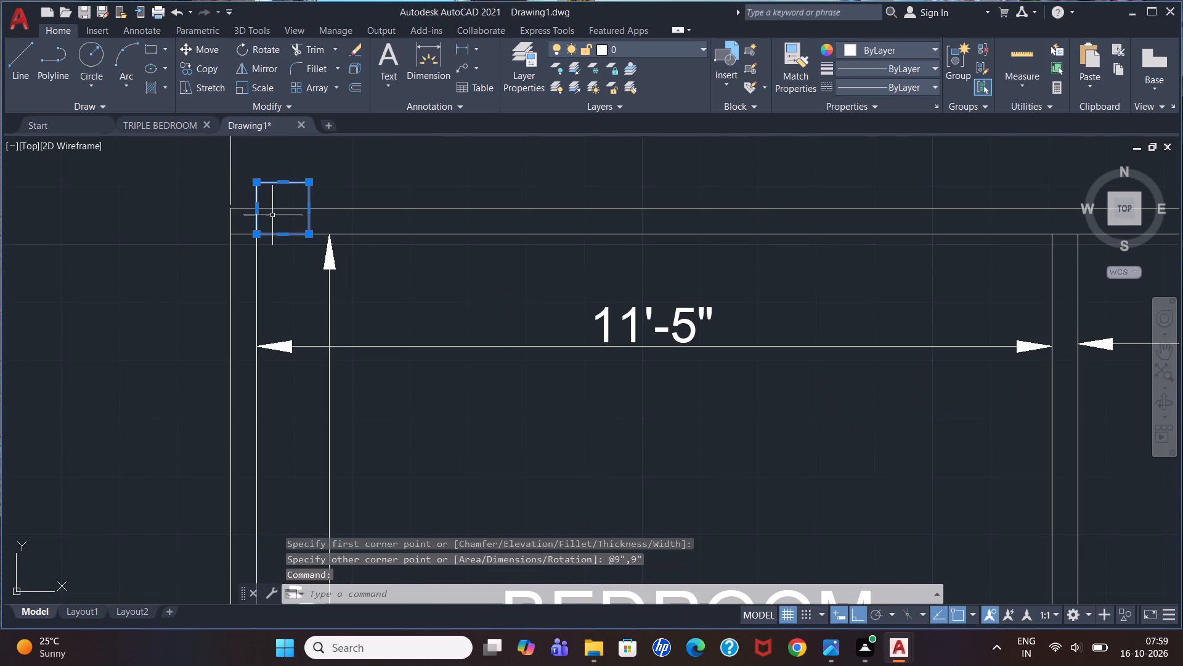
pyautogui.press('m')
pyautogui.press('Return')
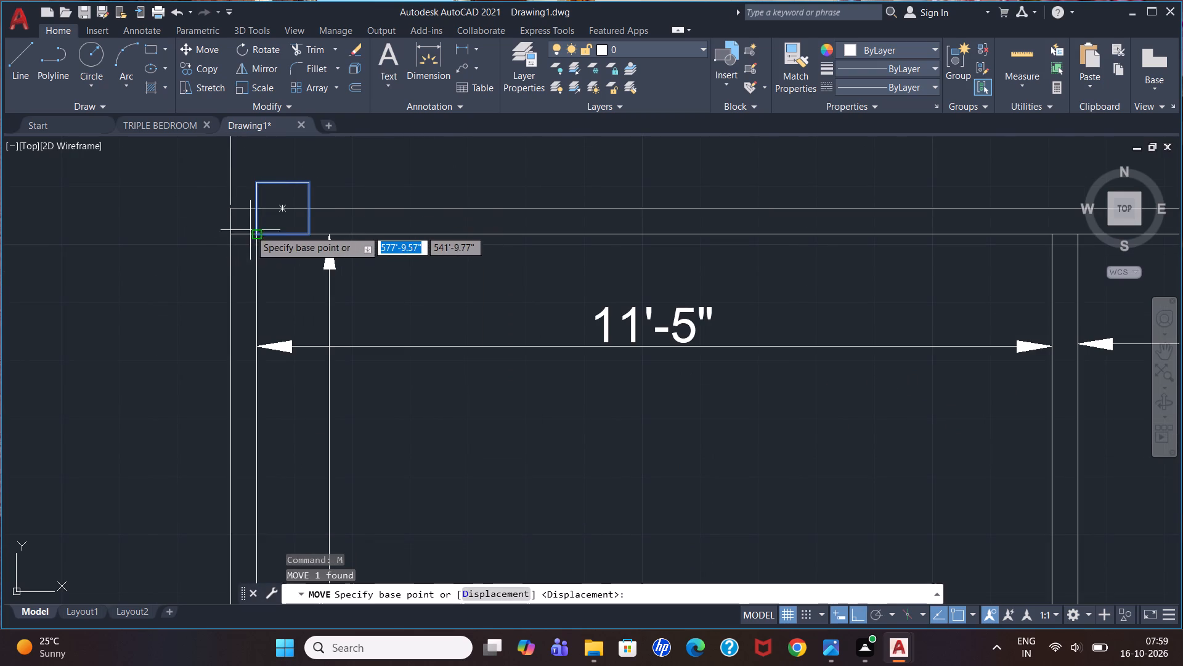
pyautogui.click(254, 229)
pyautogui.click(230, 234)
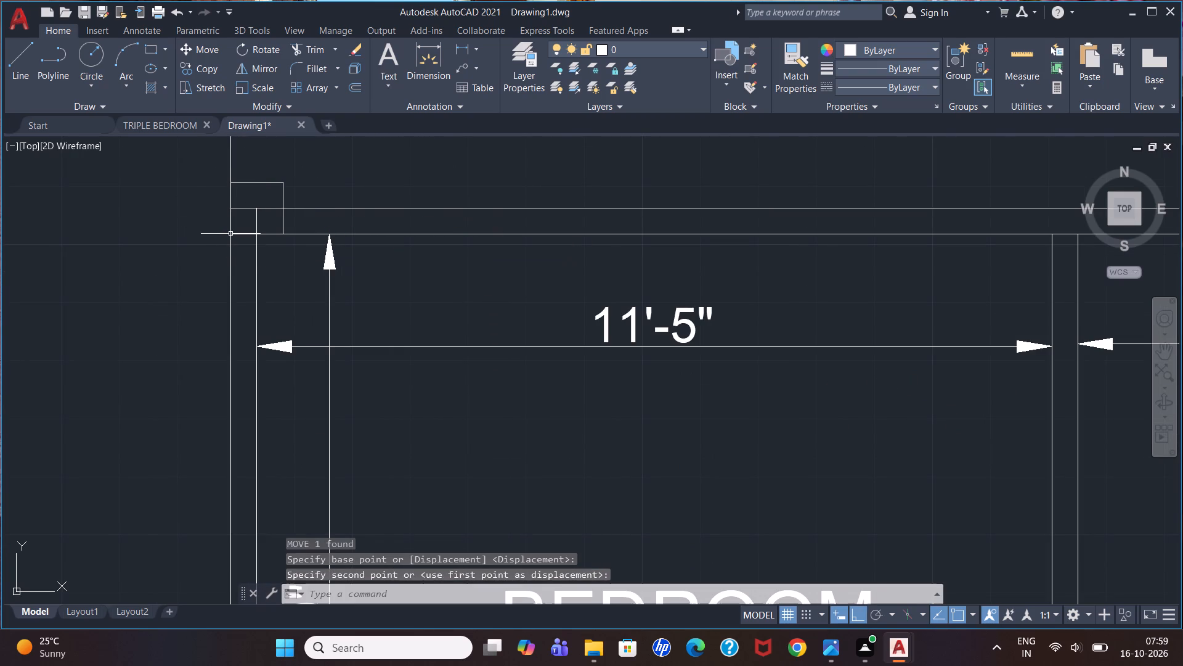
pyautogui.press('Escape')
# Draw a 9" by 9" rectangle upward from the top wall's outer line, aligned with the left face of the partition between the bedrooms.
pyautogui.scroll(-2, 445, 245)
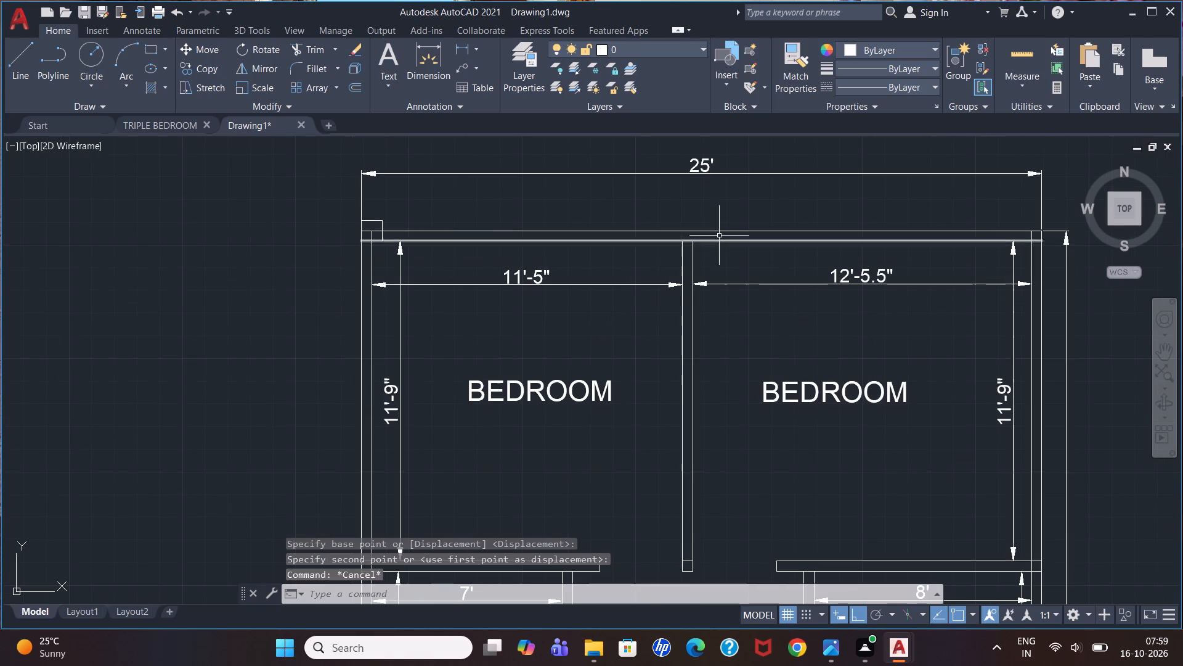
pyautogui.scroll(2, 720, 234)
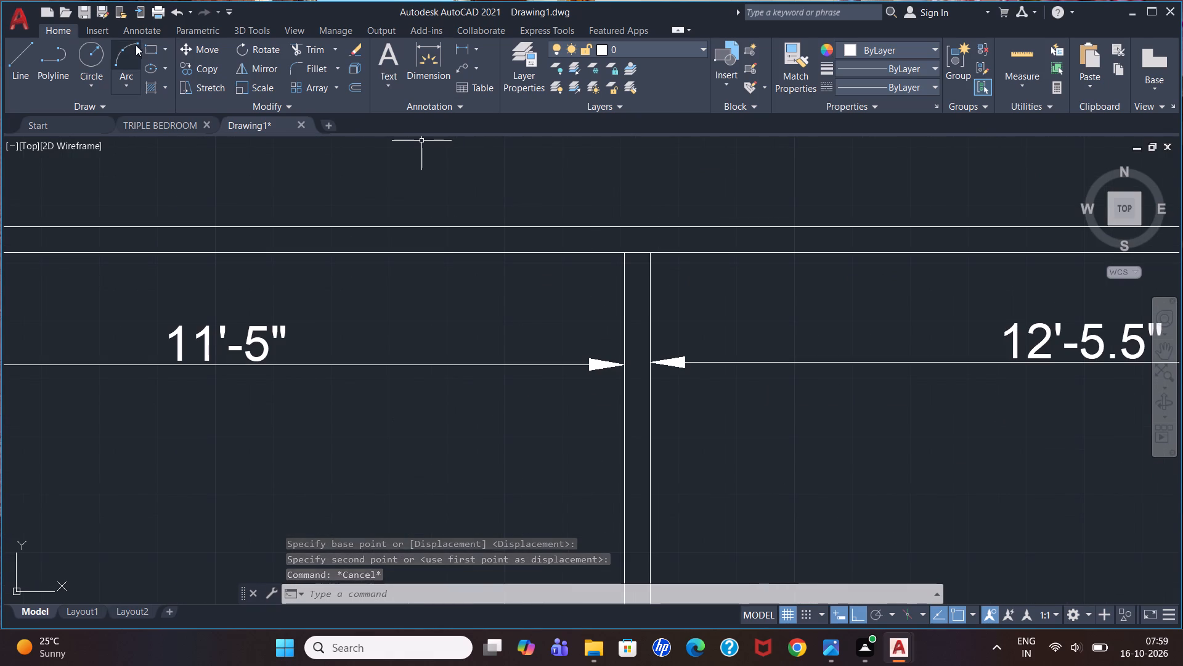
pyautogui.click(155, 49)
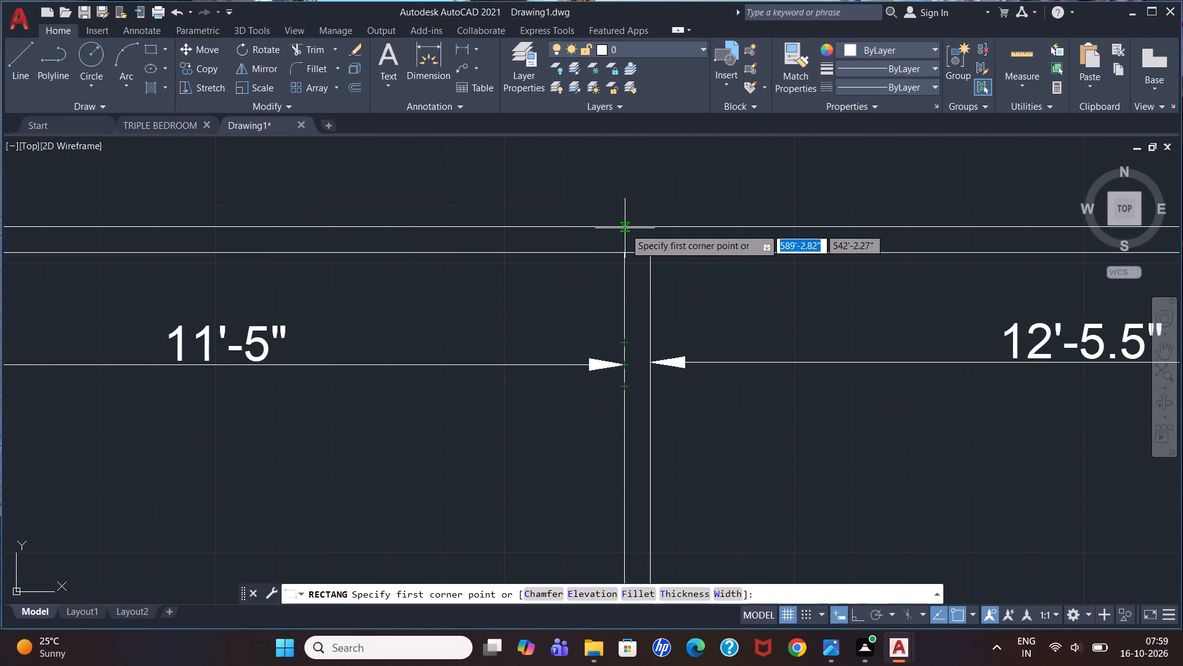
pyautogui.click(625, 228)
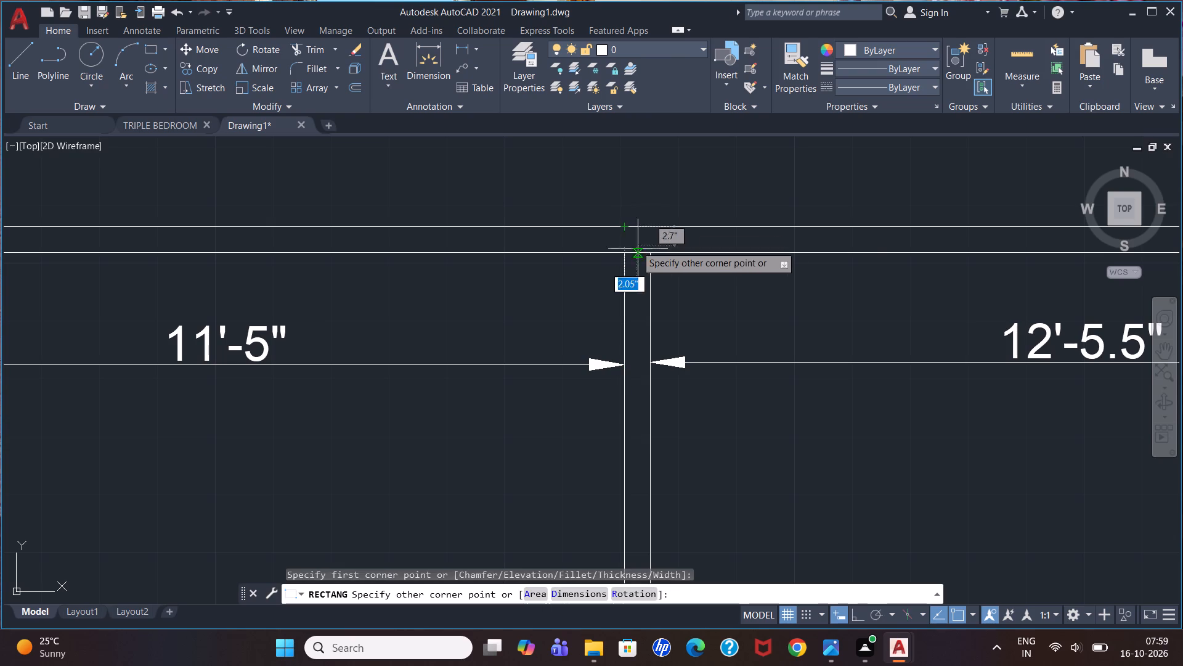
pyautogui.press('9')
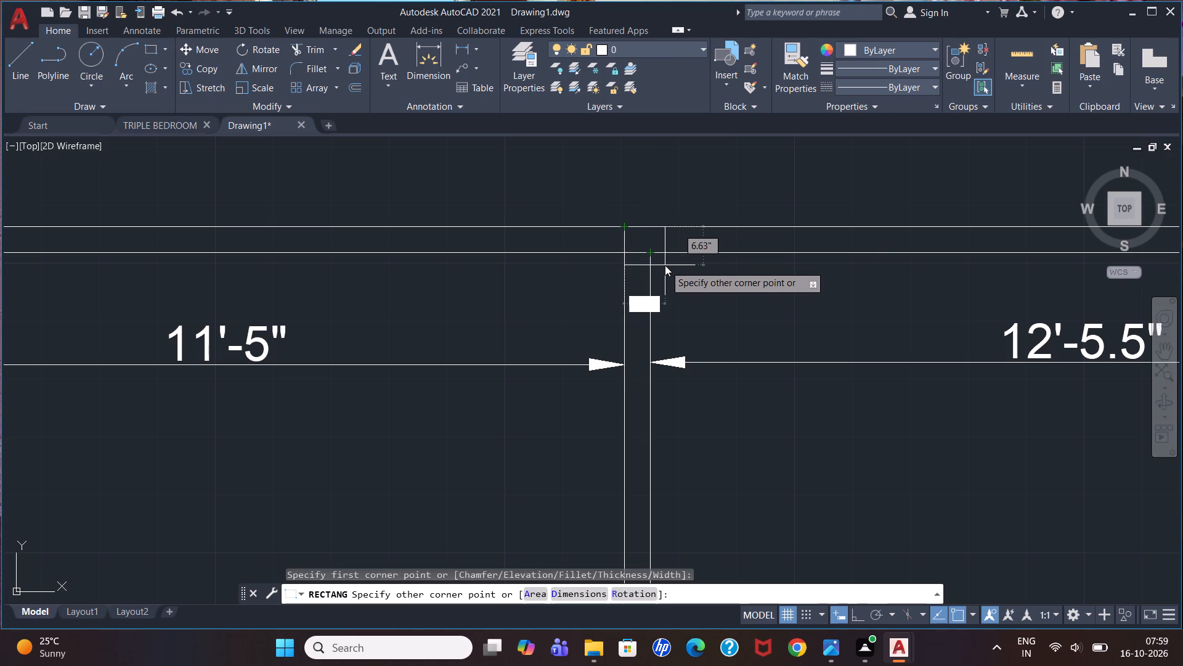
pyautogui.hotkey('shift', '"')
pyautogui.write(',9"')
pyautogui.press('Return')
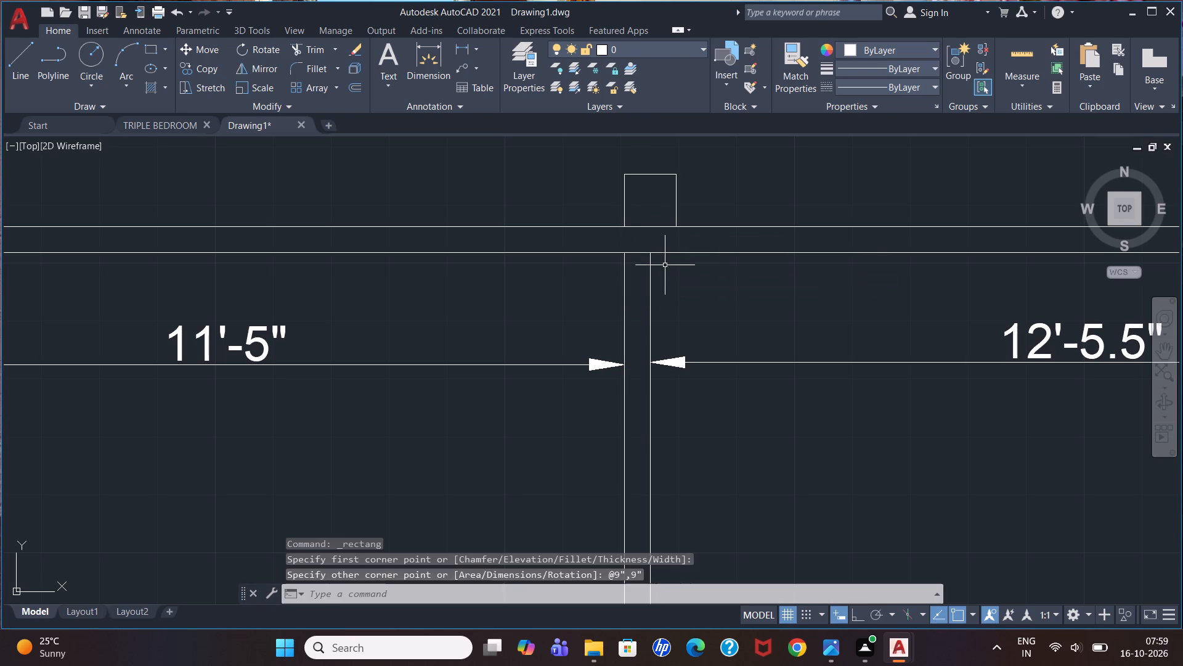
# Move the 9" square above the bedroom partition straight down by its lower-left corner to the top wall's inner line.
pyautogui.click(652, 224)
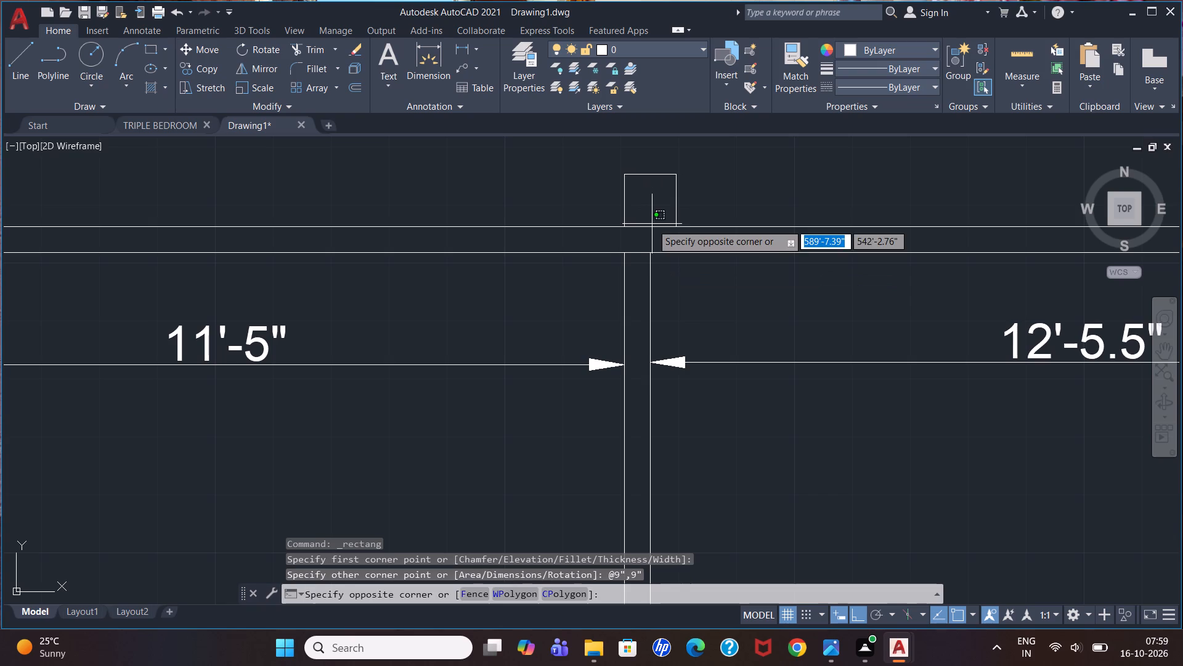
pyautogui.click(657, 229)
pyautogui.click(663, 227)
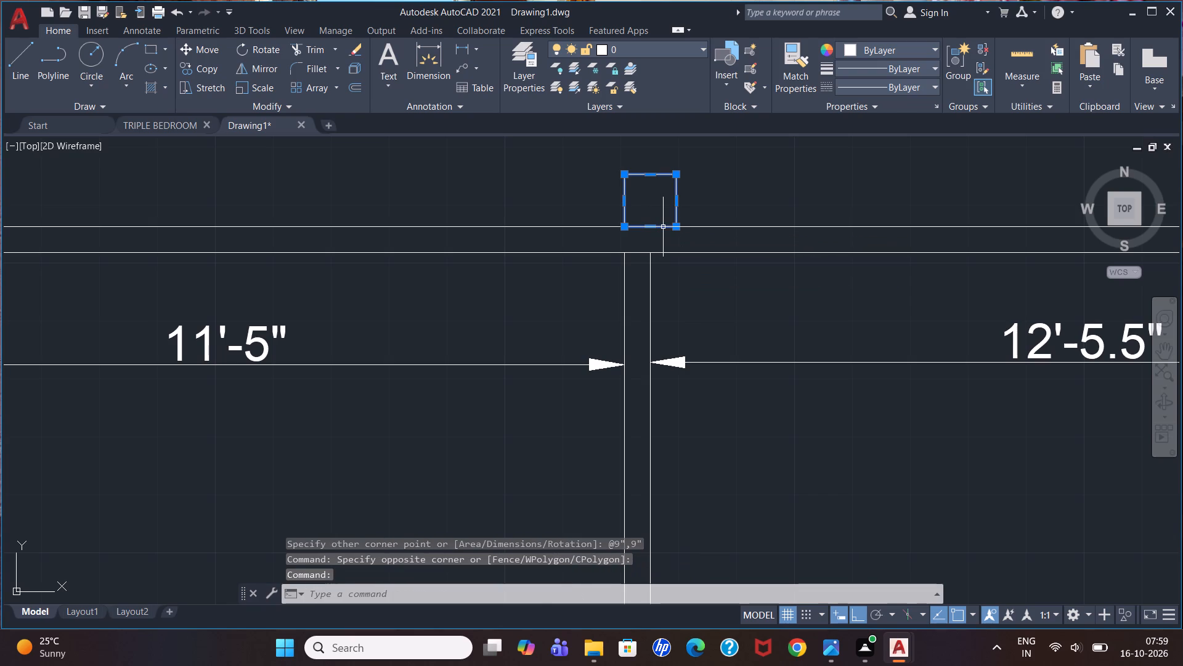
pyautogui.press('m')
pyautogui.press('Return')
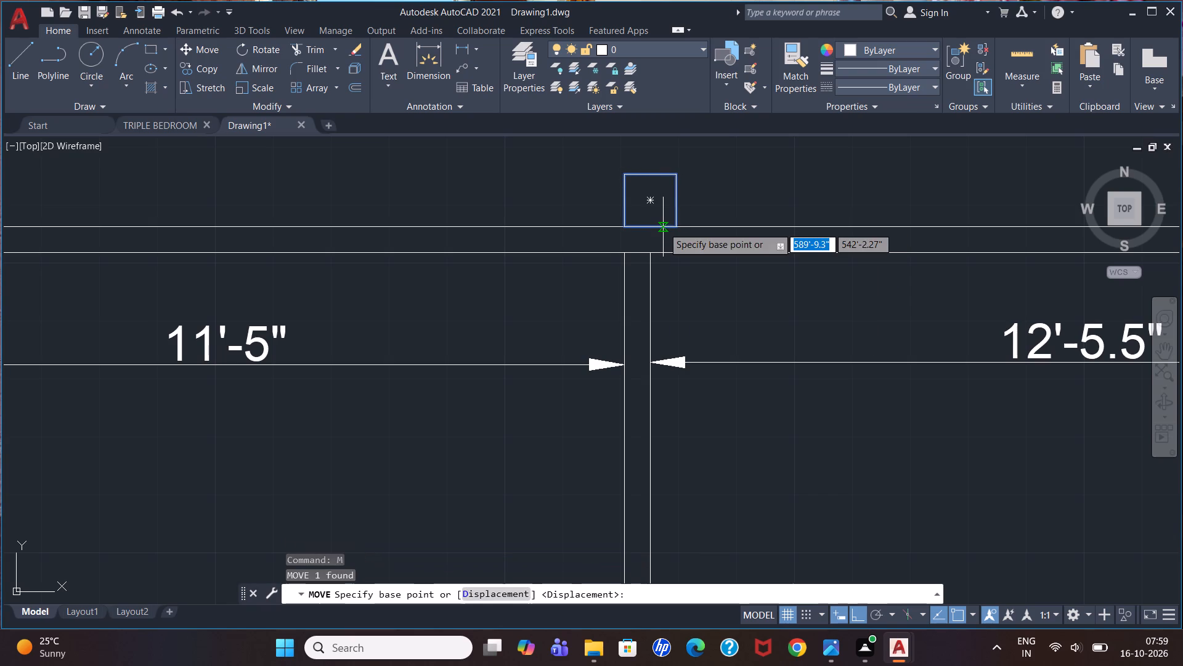
pyautogui.click(628, 224)
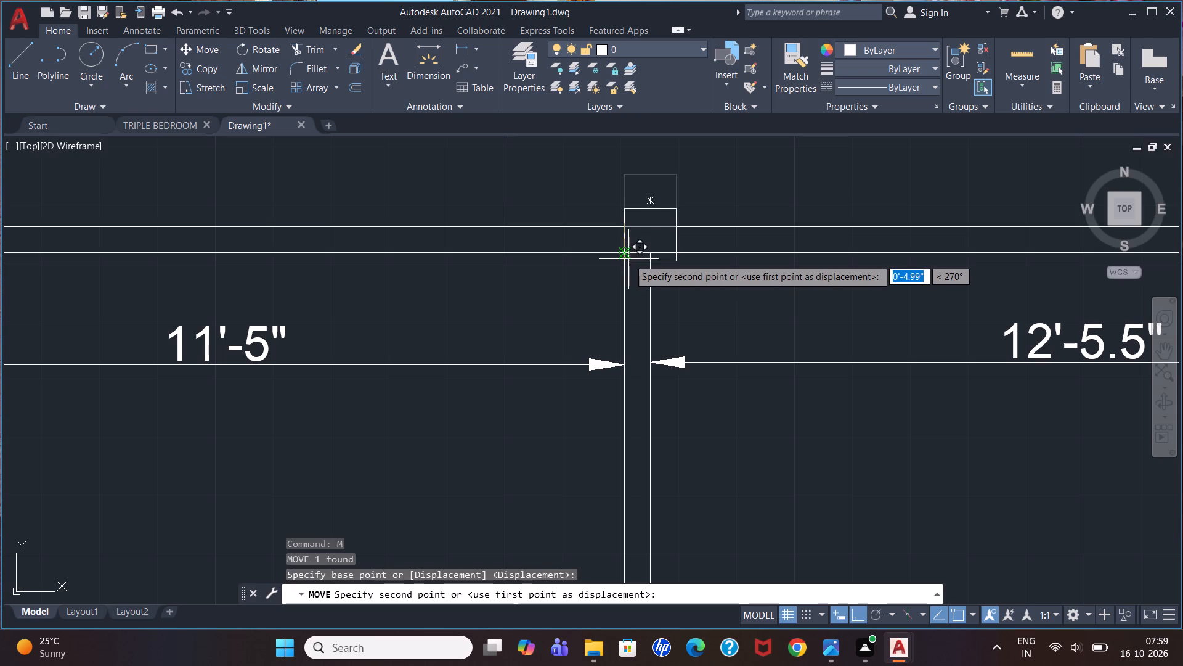
pyautogui.click(622, 255)
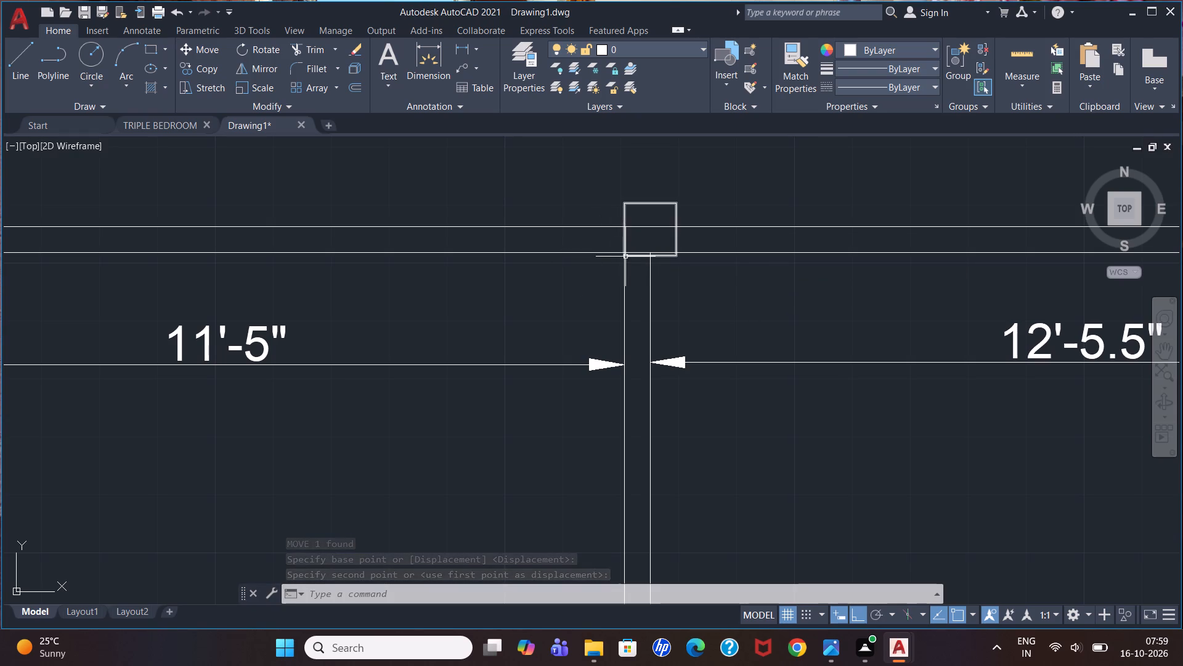
pyautogui.scroll(-2, 628, 239)
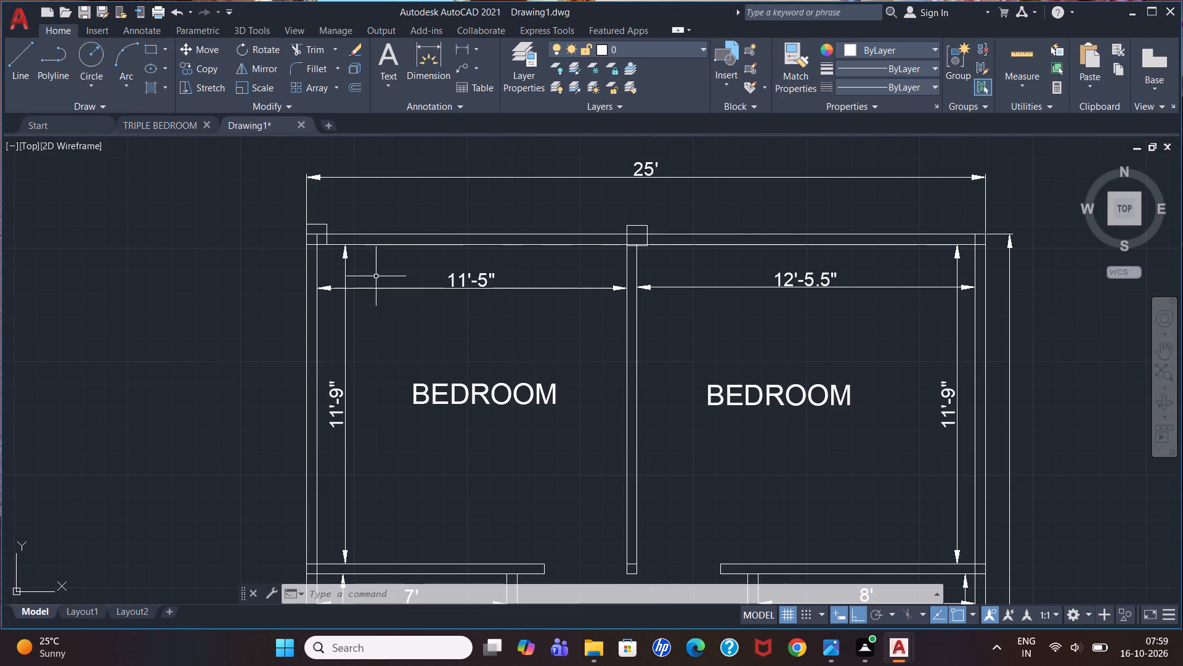
# Move the 9" square at the plan's upper-left corner down 4.5" by its upper-right corner, flush with the top wall's outer line.
pyautogui.scroll(4, 323, 222)
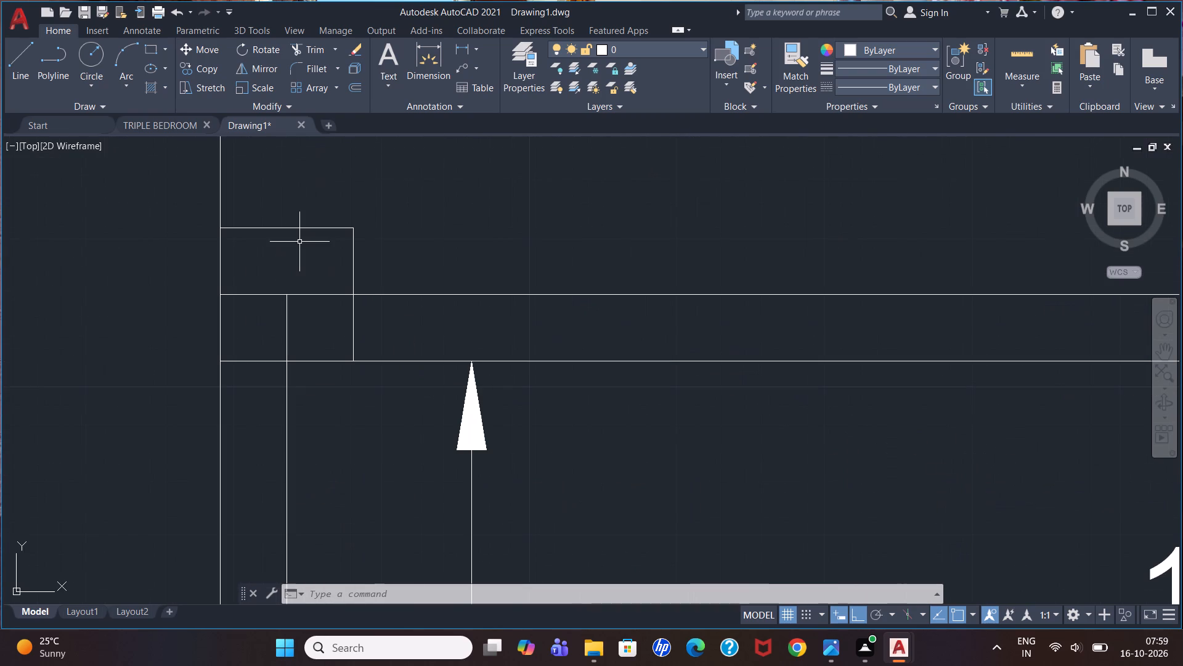
pyautogui.click(331, 360)
pyautogui.press('m')
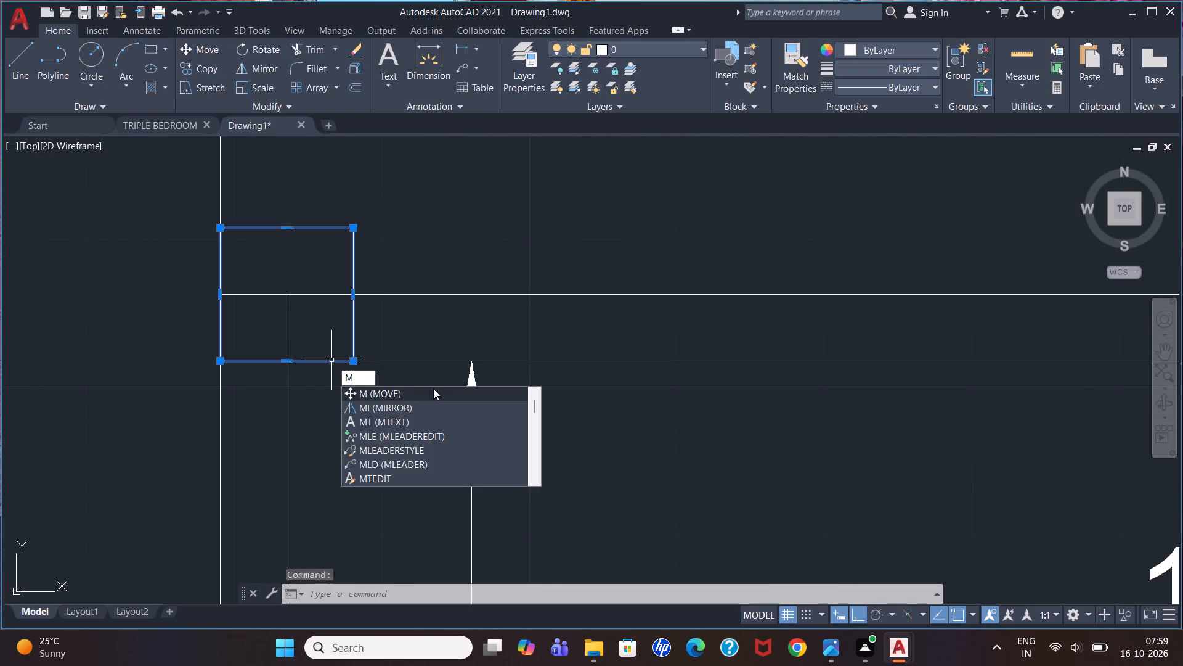
pyautogui.press('Return')
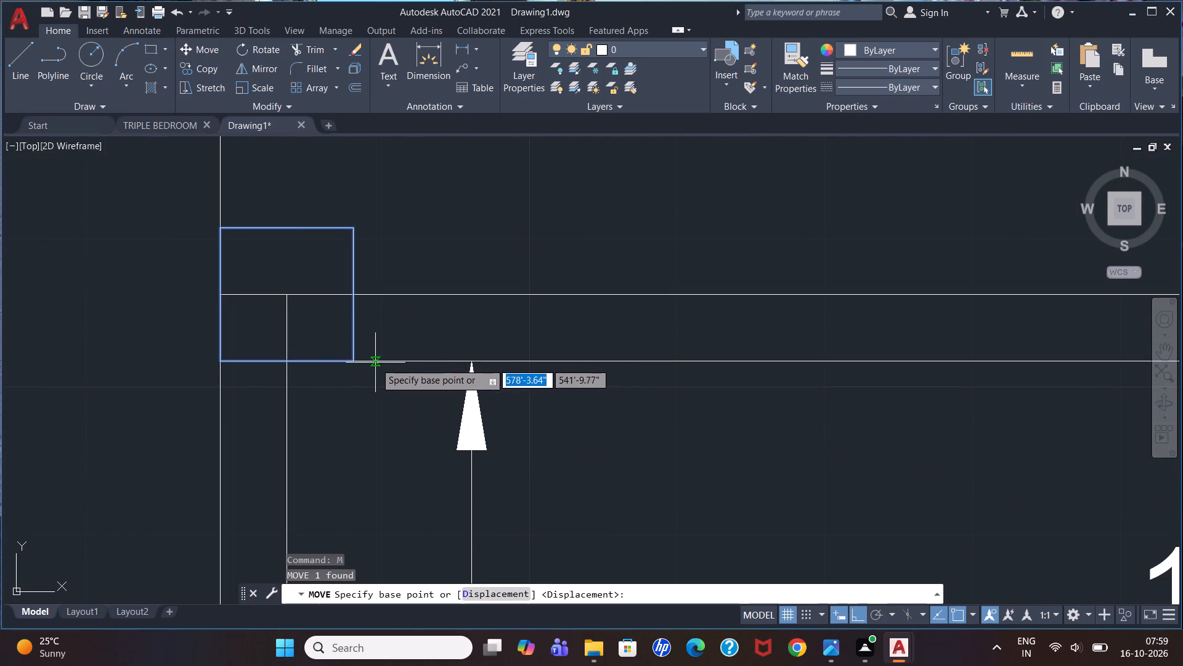
pyautogui.click(352, 232)
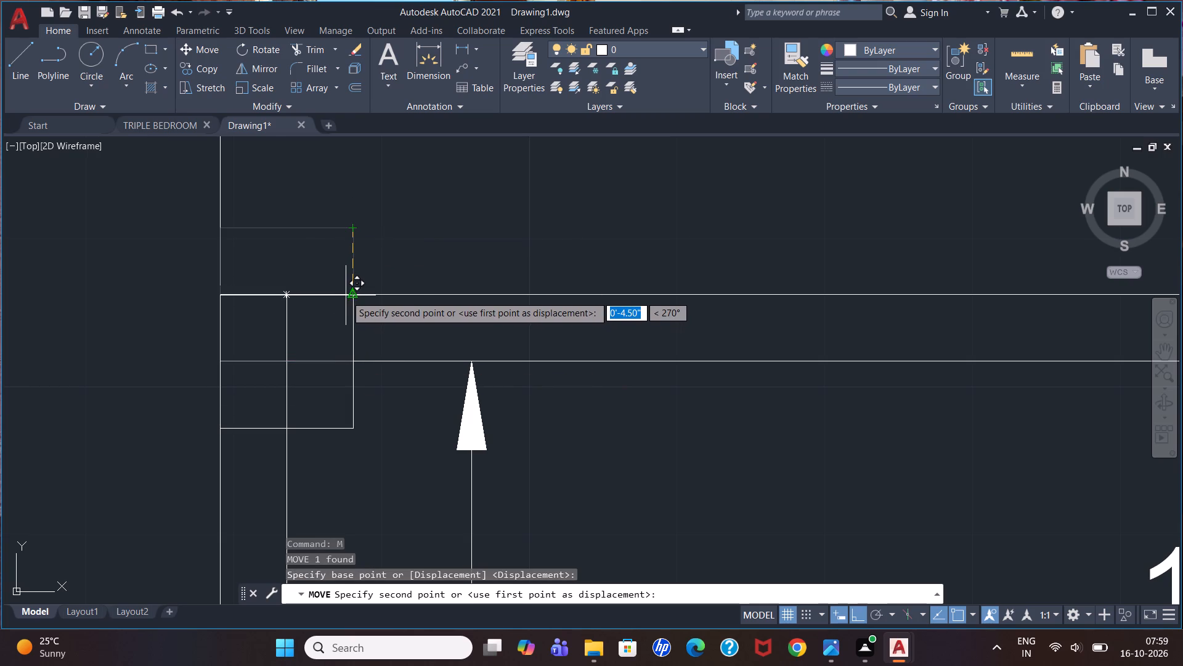
pyautogui.click(348, 294)
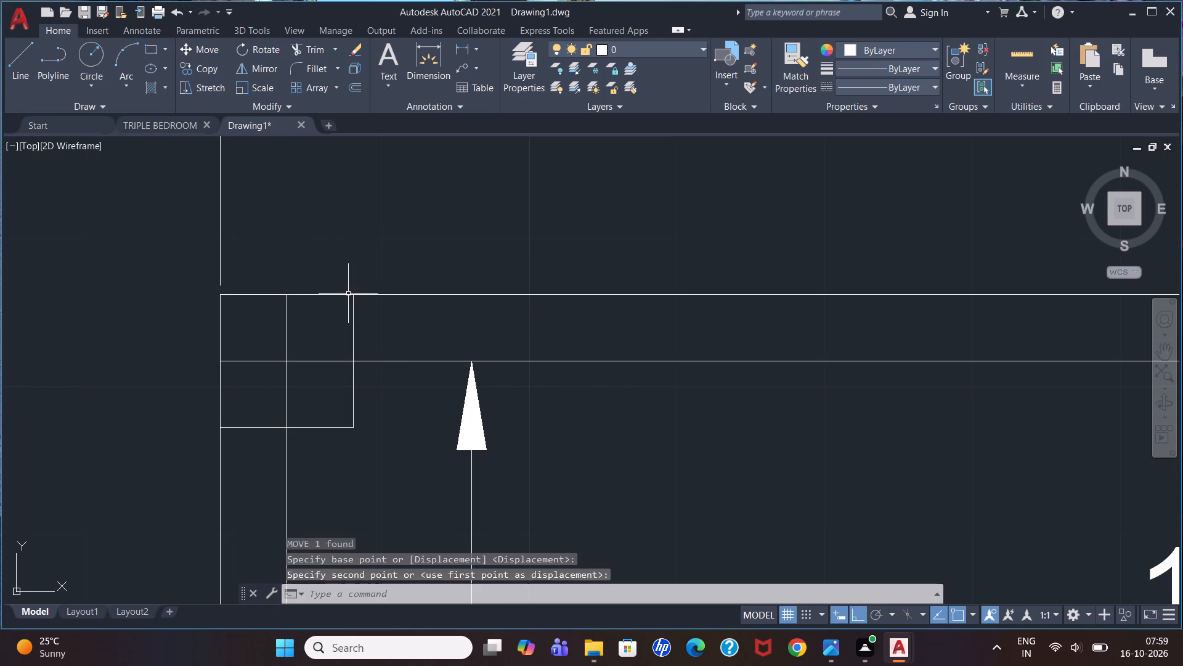
# Move the 9" square at the bedroom partition down by its upper-right corner so its top edge meets the top wall's outer line.
pyautogui.scroll(-3, 439, 302)
pyautogui.scroll(1, 986, 306)
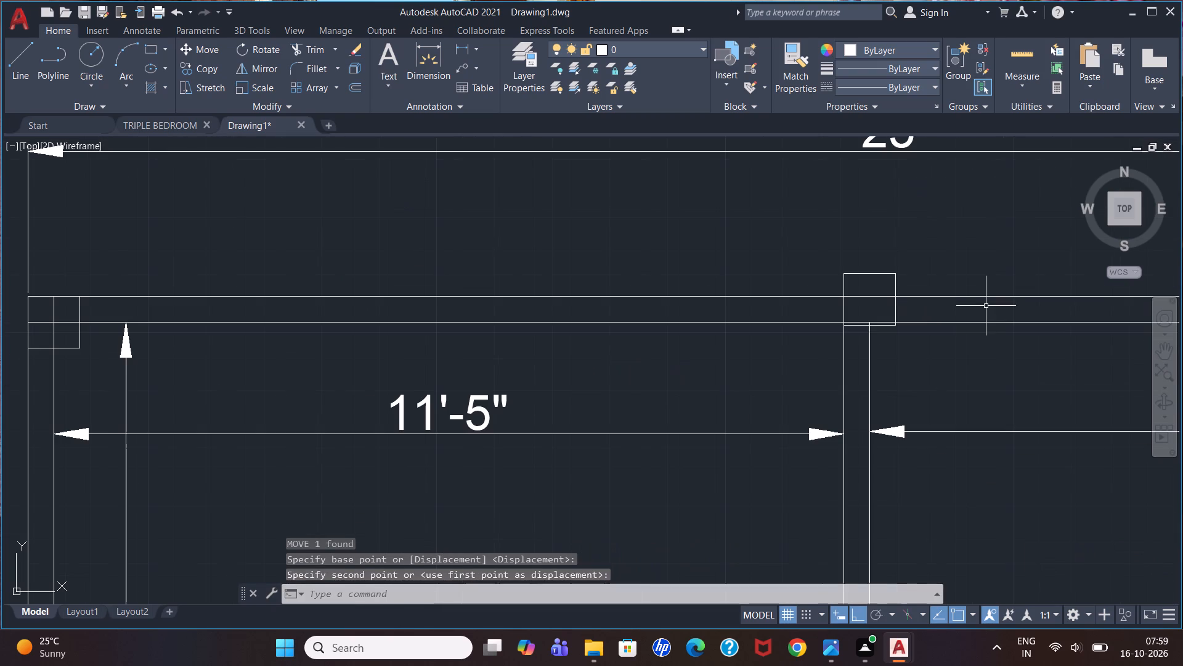
pyautogui.click(898, 306)
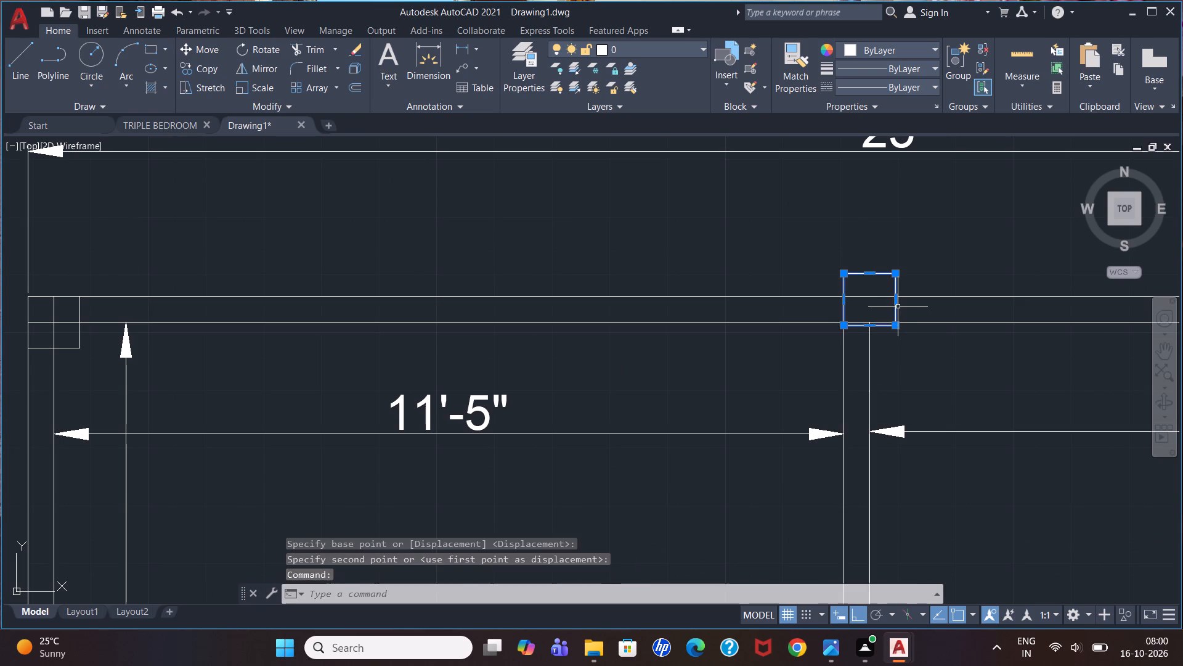
pyautogui.press('m')
pyautogui.press('Return')
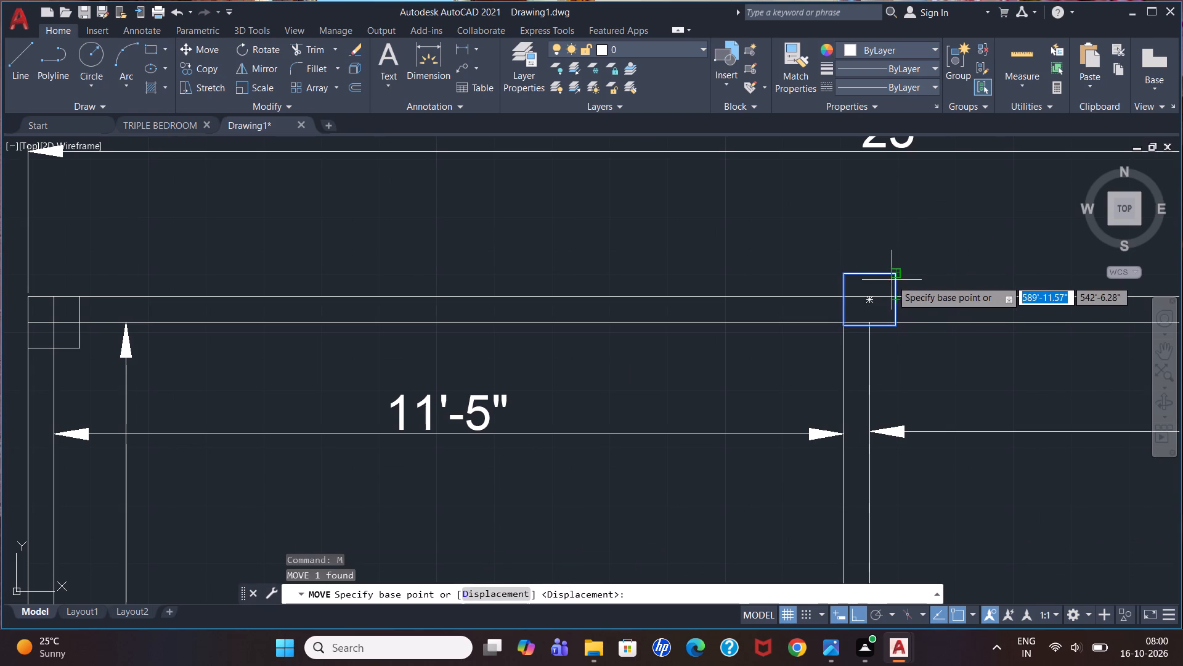
pyautogui.click(895, 276)
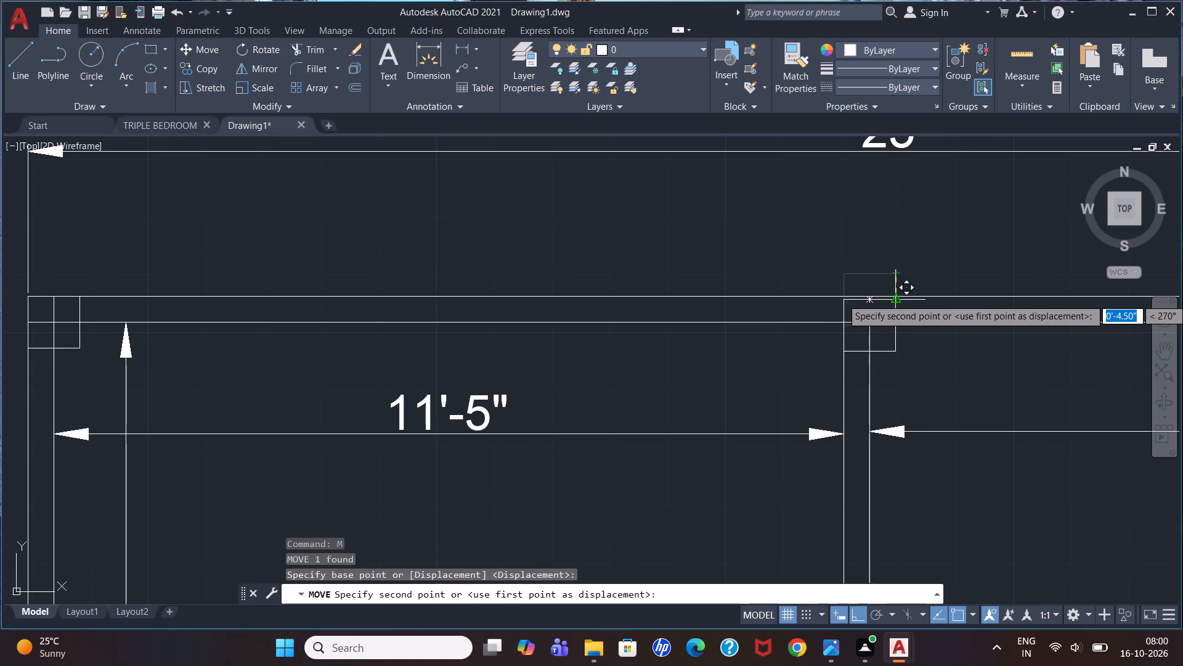
pyautogui.click(899, 294)
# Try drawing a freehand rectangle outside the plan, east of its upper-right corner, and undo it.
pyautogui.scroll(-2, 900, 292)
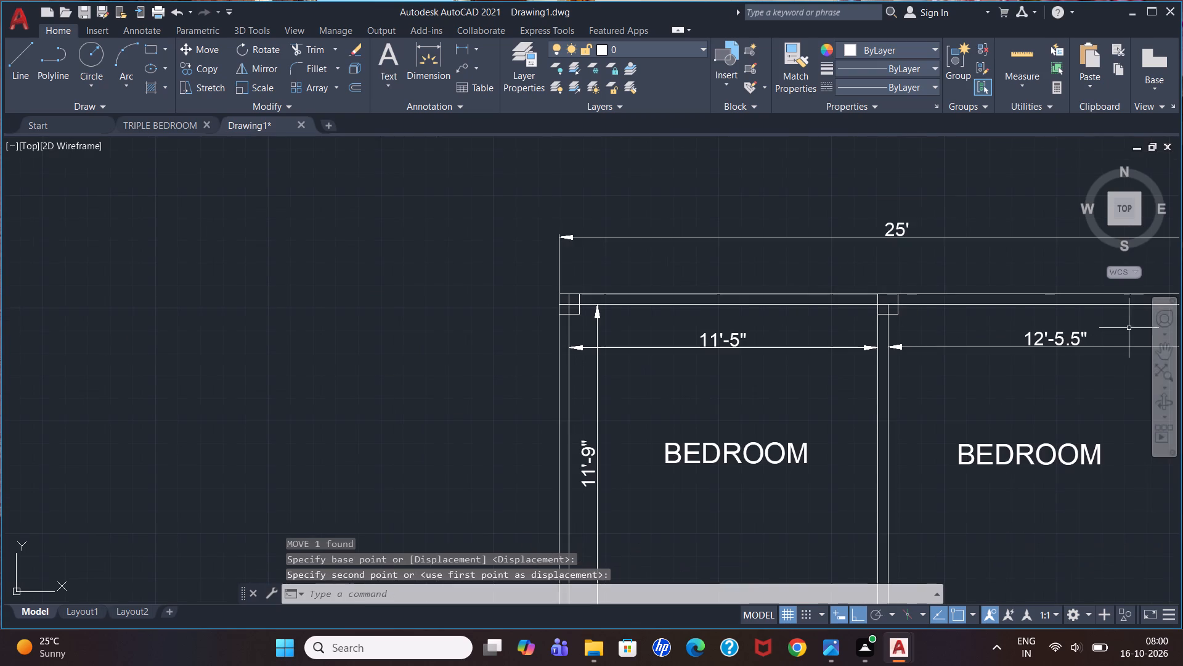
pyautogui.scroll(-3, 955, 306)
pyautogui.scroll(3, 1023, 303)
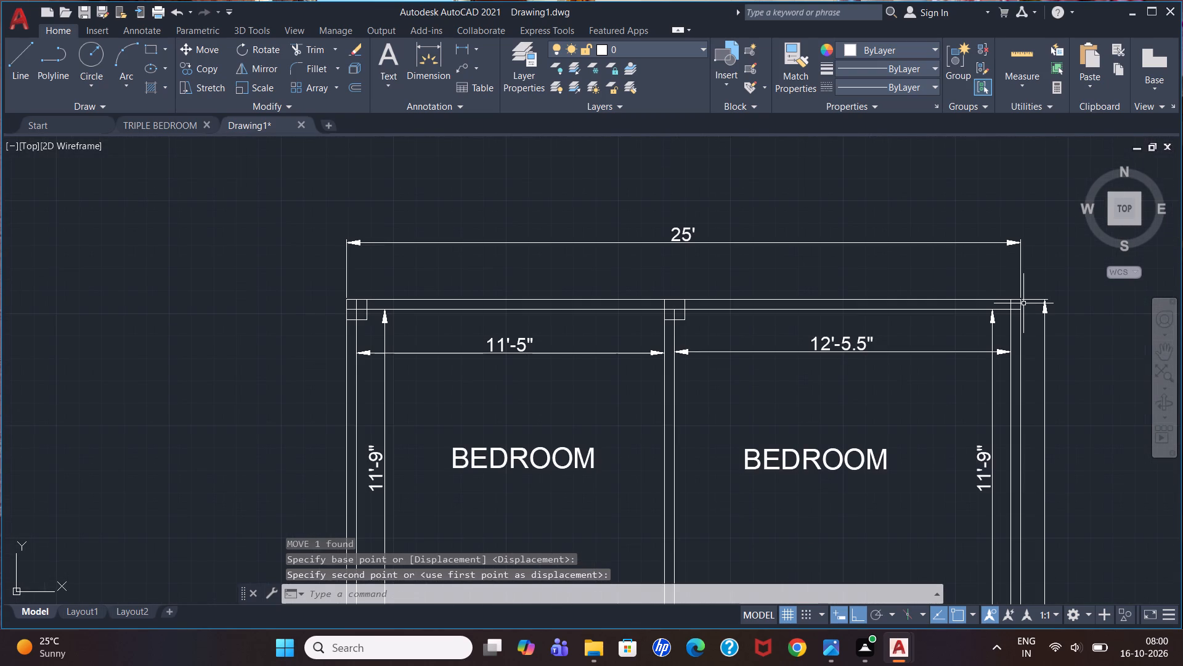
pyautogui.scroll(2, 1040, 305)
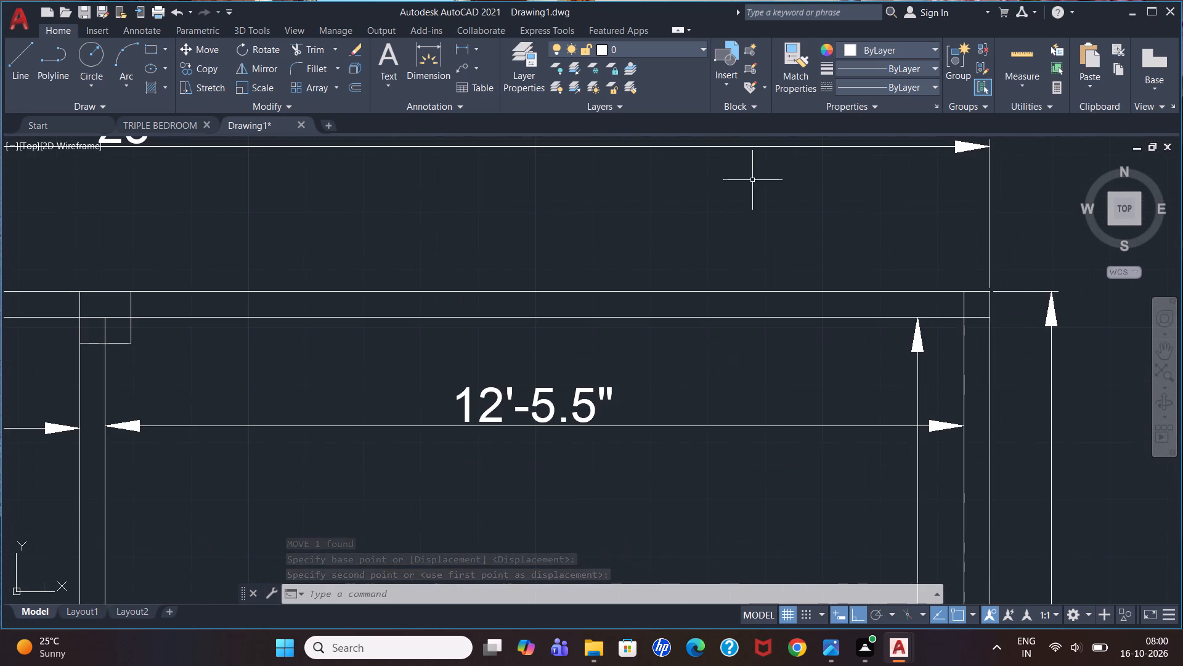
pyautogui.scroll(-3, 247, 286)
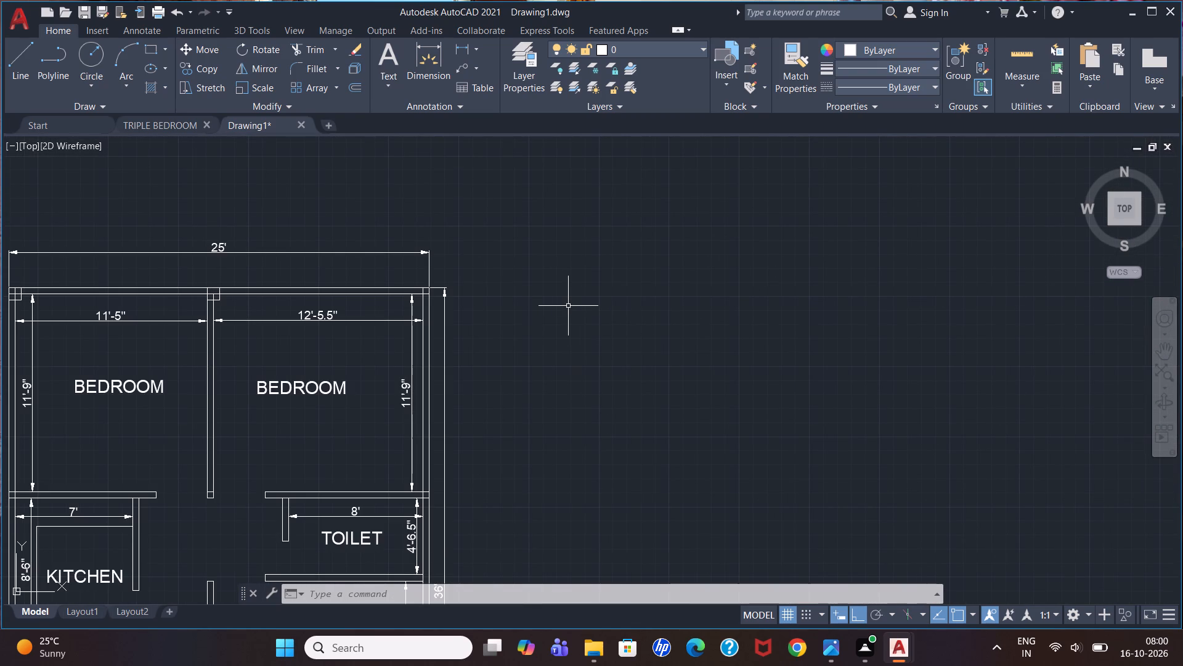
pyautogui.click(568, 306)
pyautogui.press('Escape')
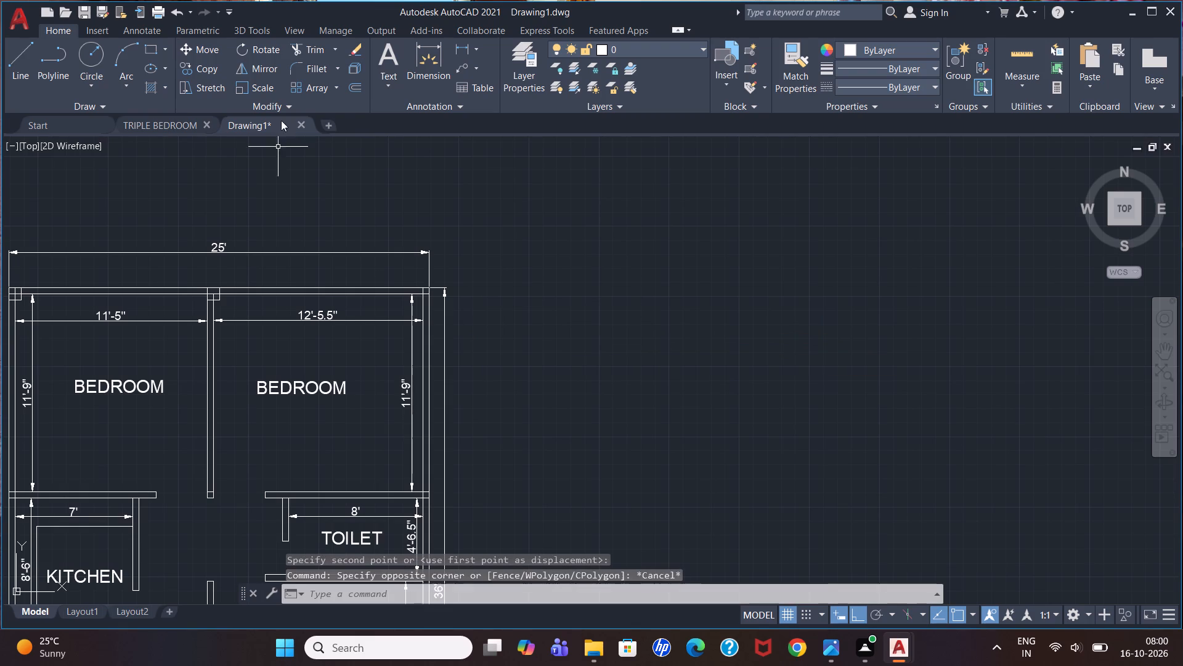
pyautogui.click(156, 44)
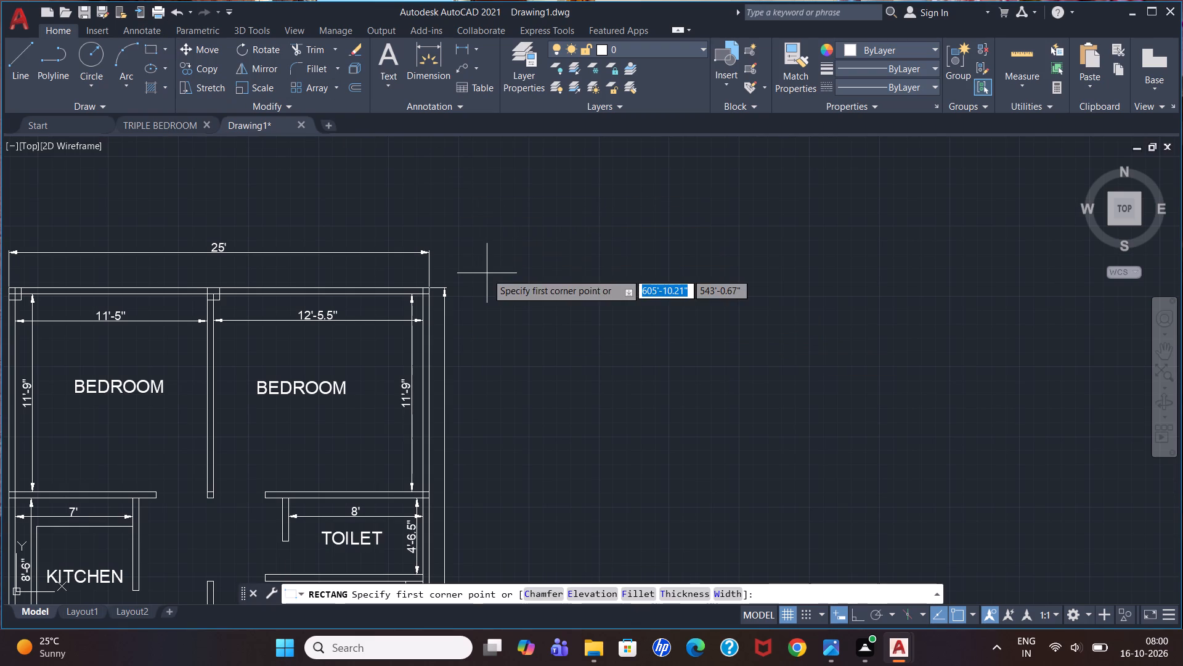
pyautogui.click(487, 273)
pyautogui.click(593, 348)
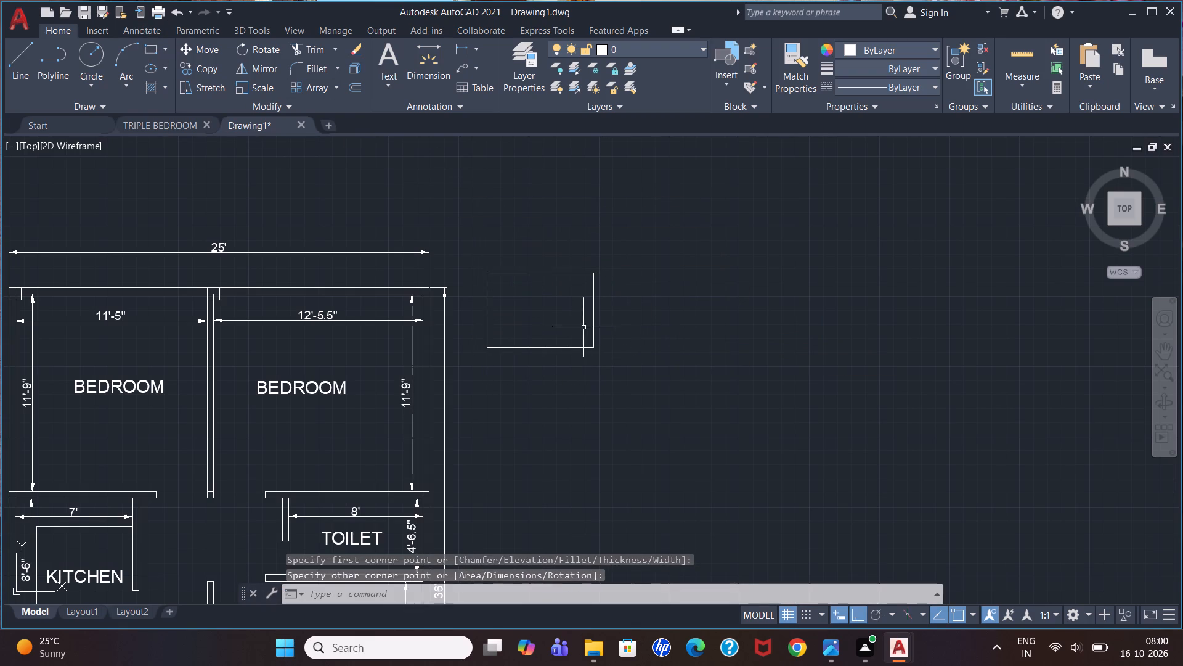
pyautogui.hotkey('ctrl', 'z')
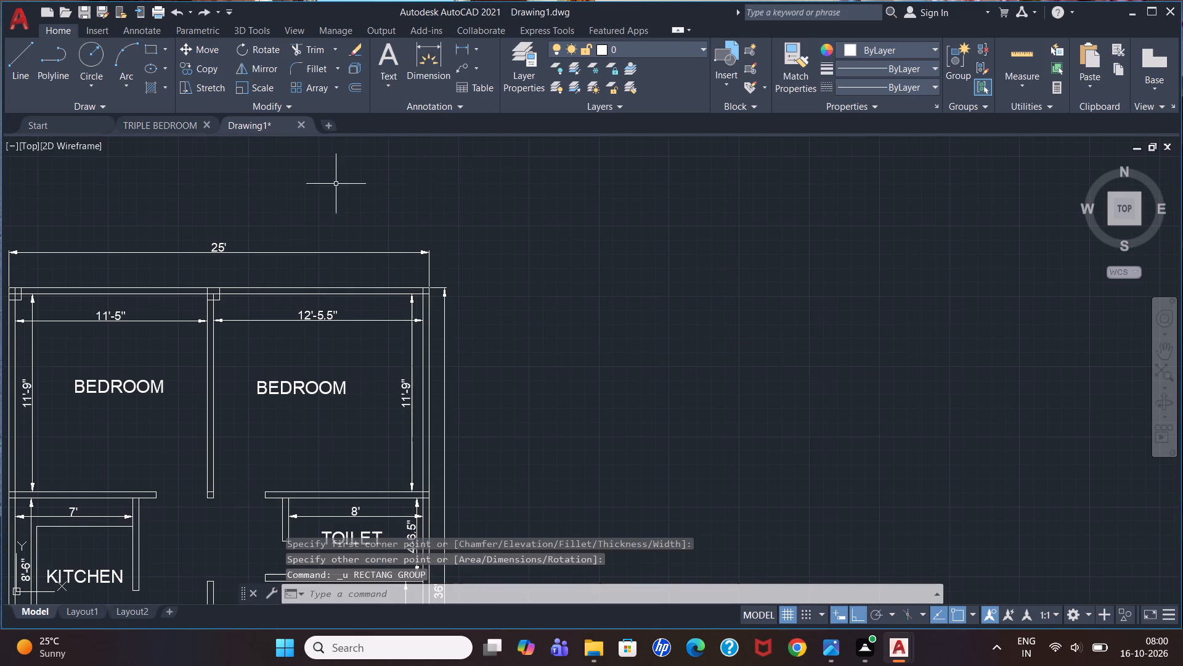
# Draw a loose 9" by 9" rectangle in the empty space east of the right-hand bedroom.
pyautogui.click(146, 49)
pyautogui.click(545, 339)
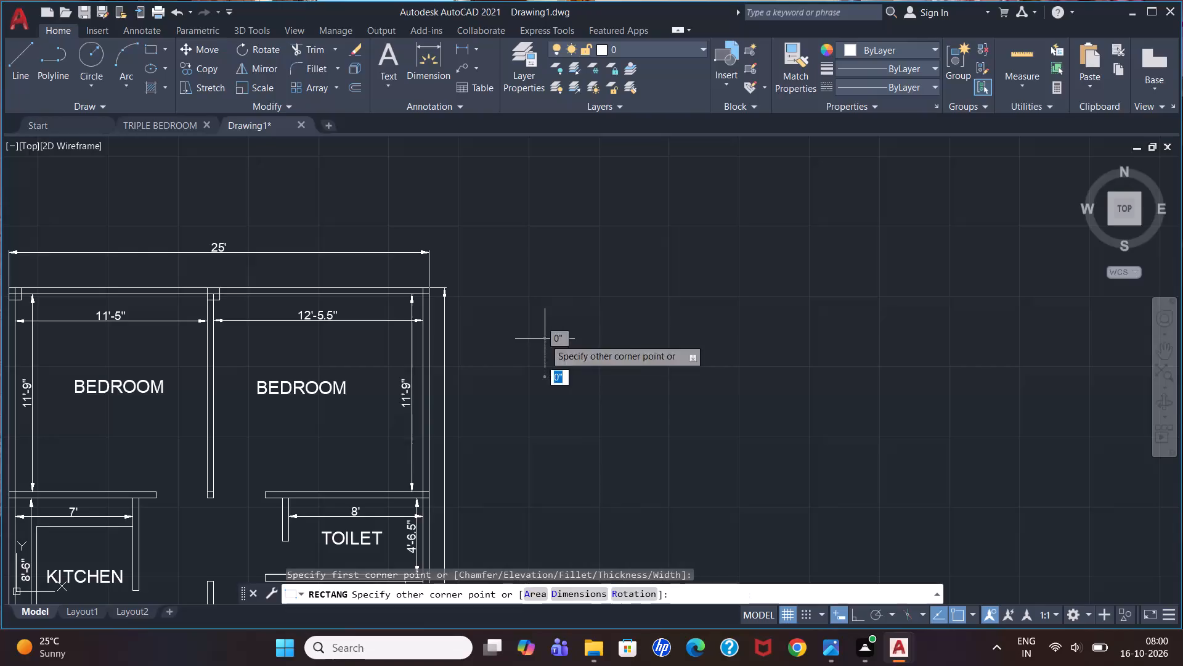
pyautogui.write('9"')
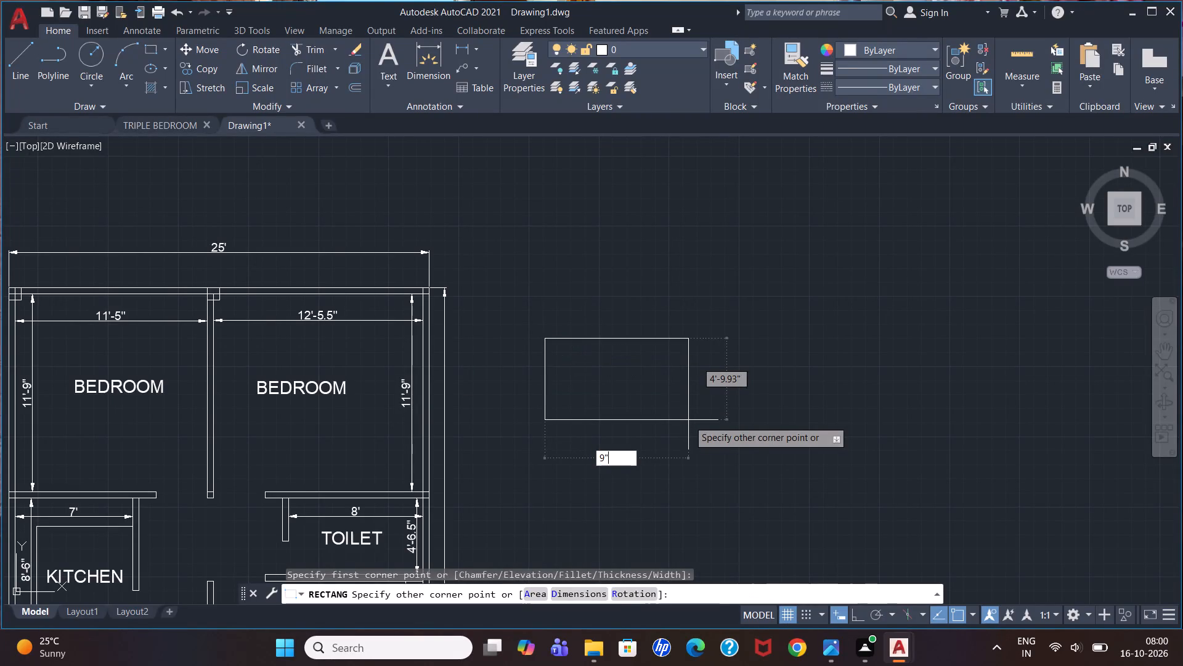
pyautogui.write(',9"')
pyautogui.press('Return')
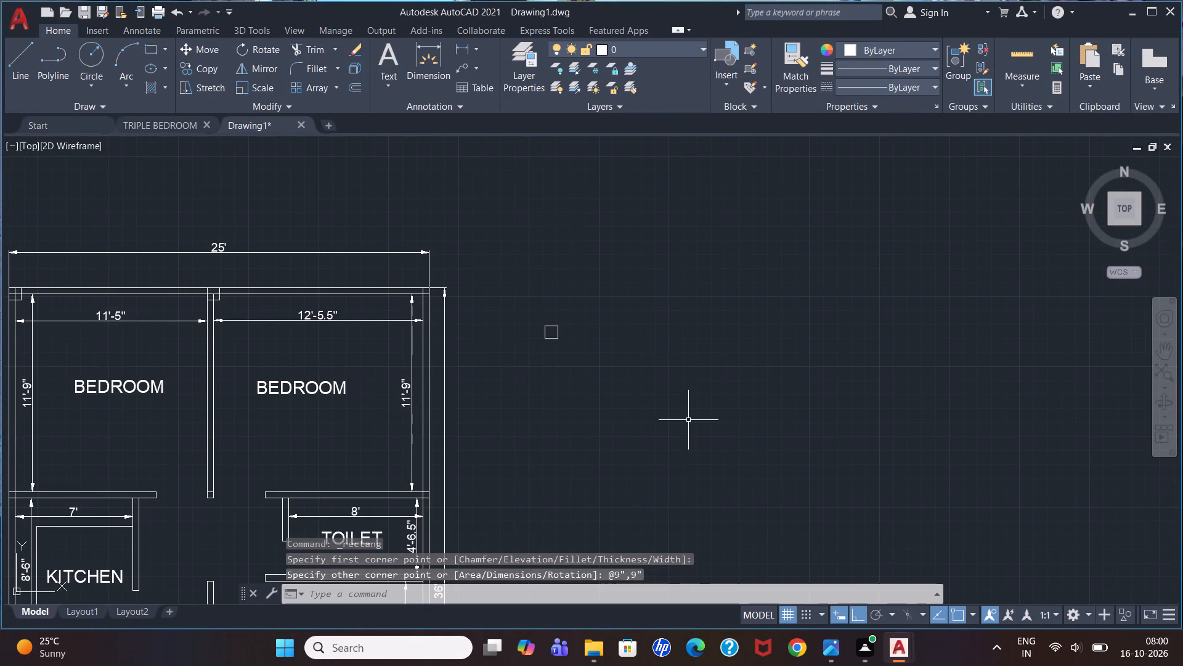
# Turn off Ortho mode while trying to copy the loose 9" square by its lower-left corner.
pyautogui.scroll(2, 438, 313)
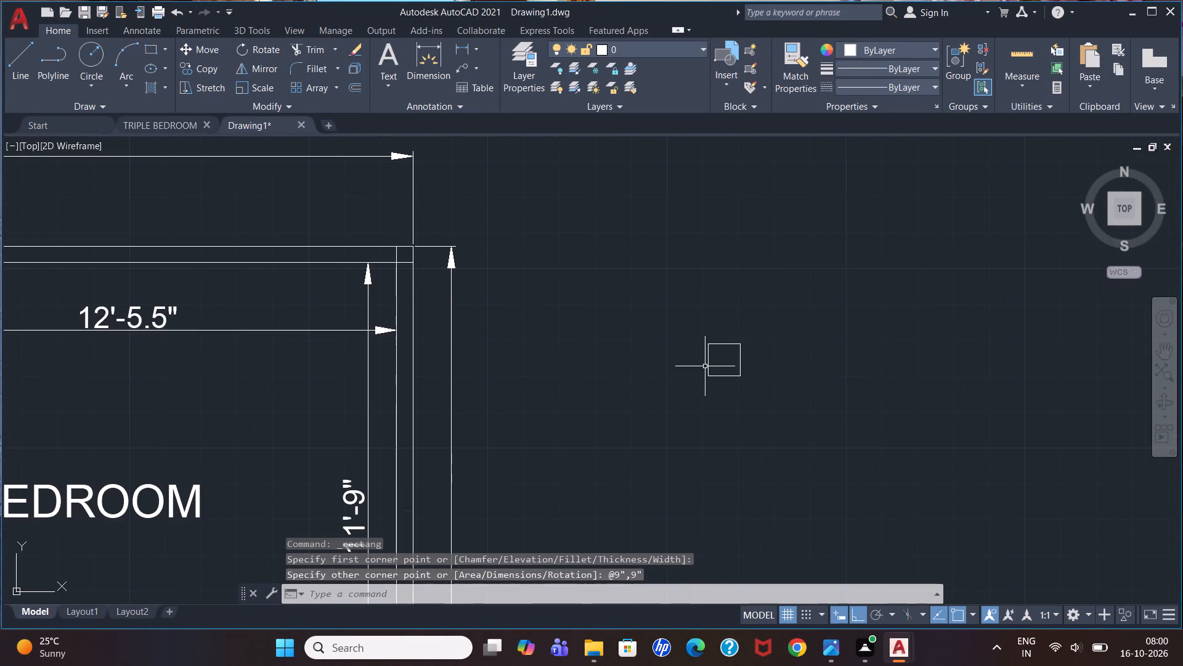
pyautogui.click(713, 376)
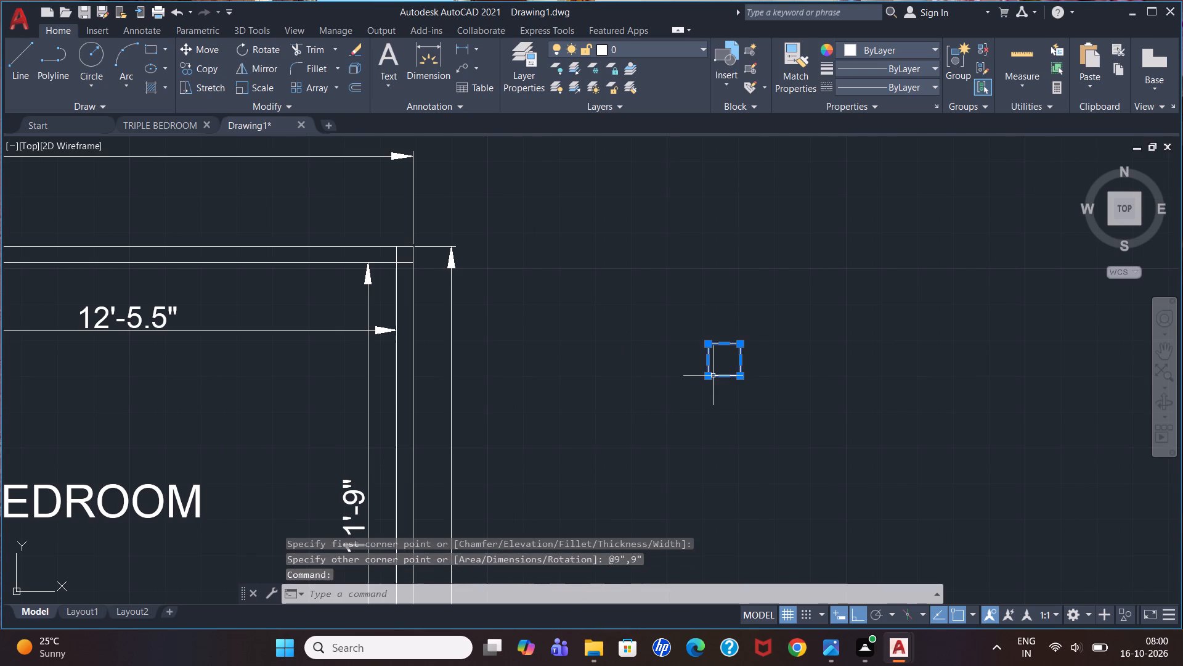
pyautogui.write('CO')
pyautogui.press('Return')
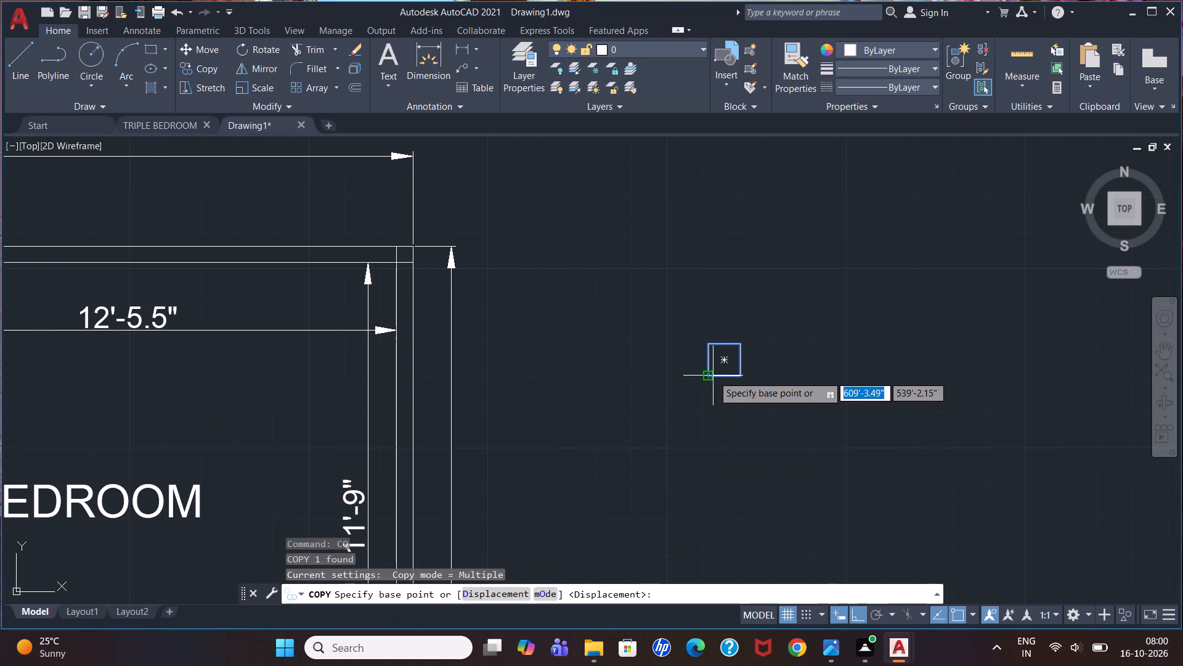
pyautogui.click(713, 376)
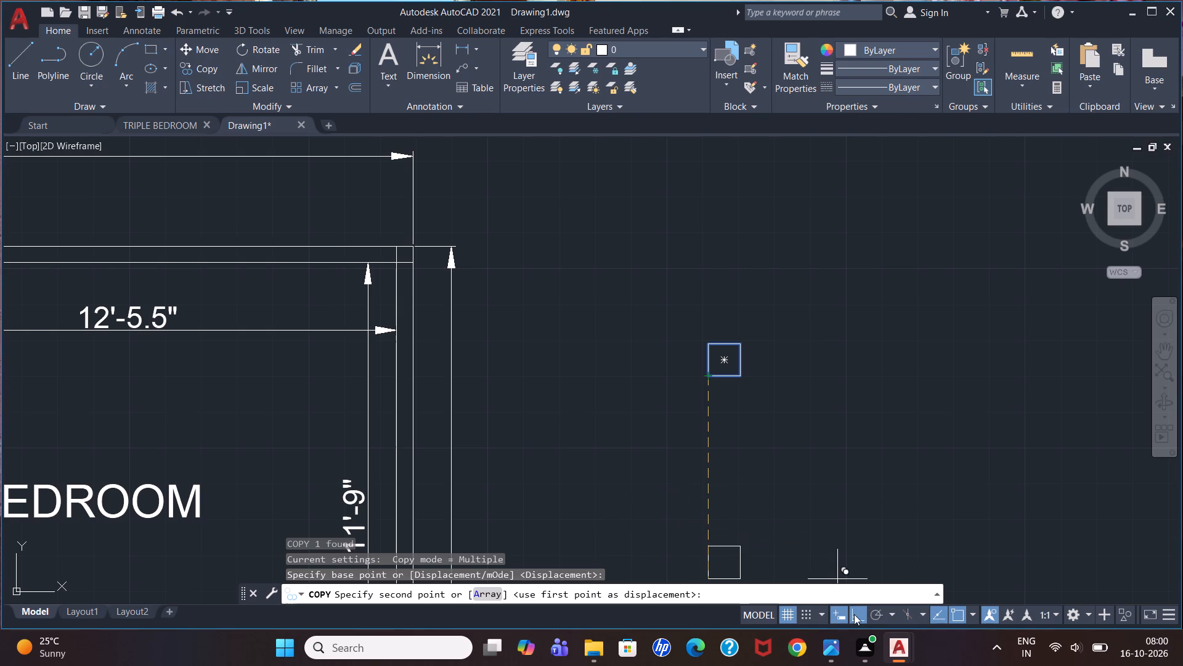
pyautogui.click(854, 614)
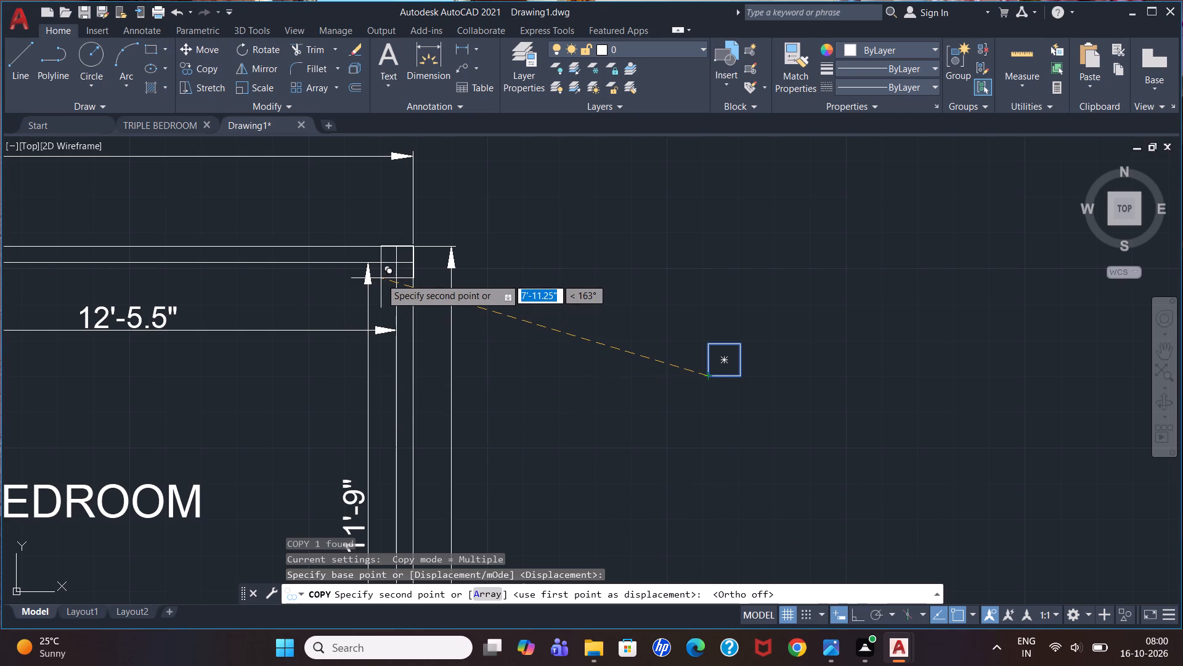
pyautogui.press('Escape')
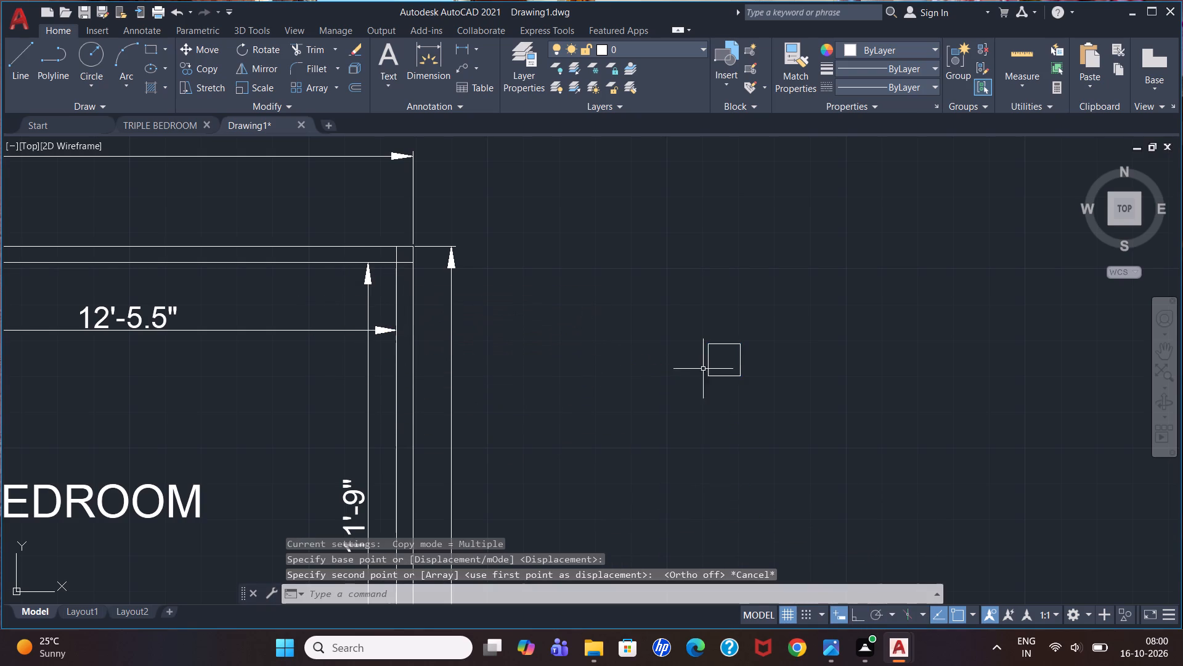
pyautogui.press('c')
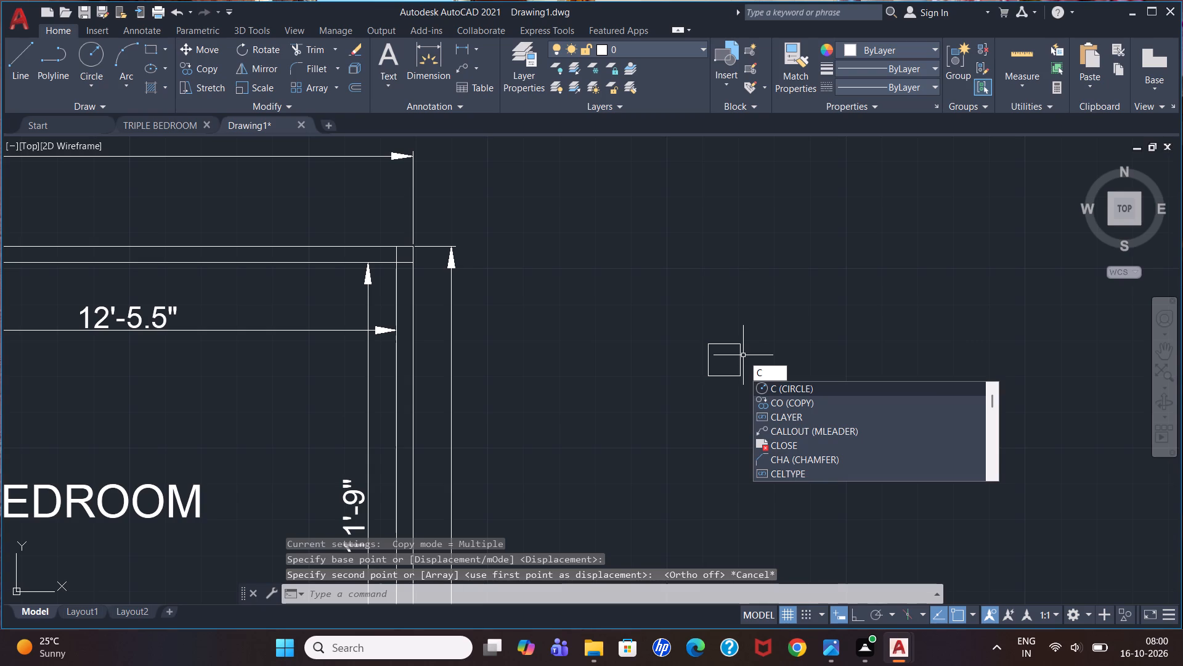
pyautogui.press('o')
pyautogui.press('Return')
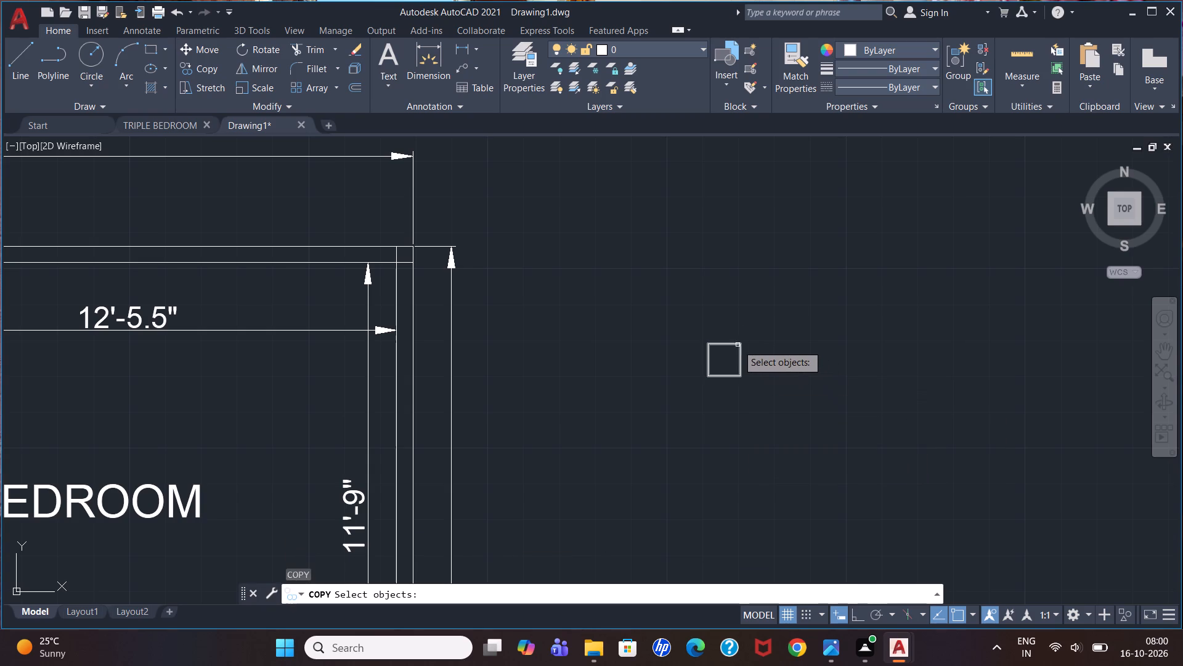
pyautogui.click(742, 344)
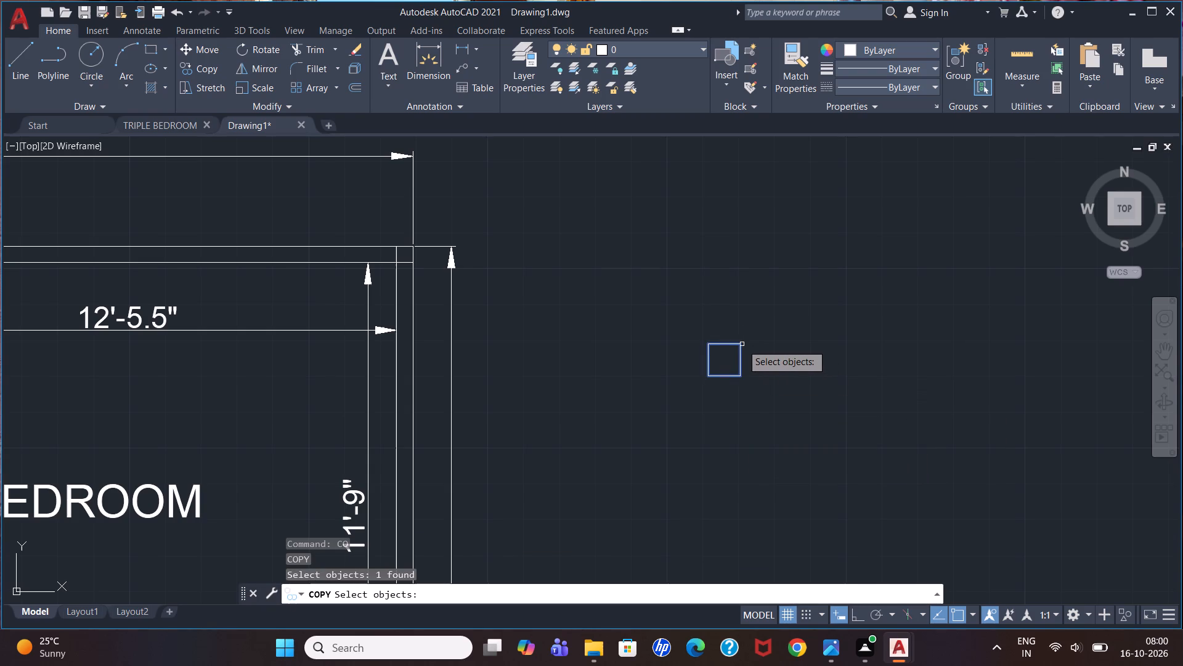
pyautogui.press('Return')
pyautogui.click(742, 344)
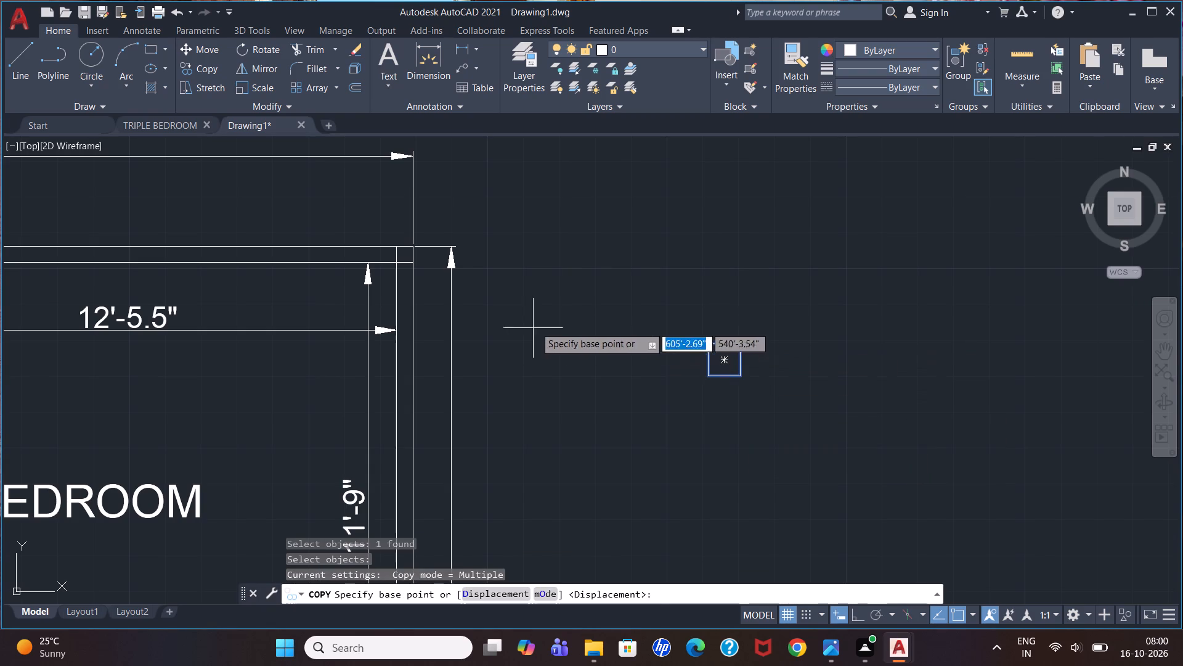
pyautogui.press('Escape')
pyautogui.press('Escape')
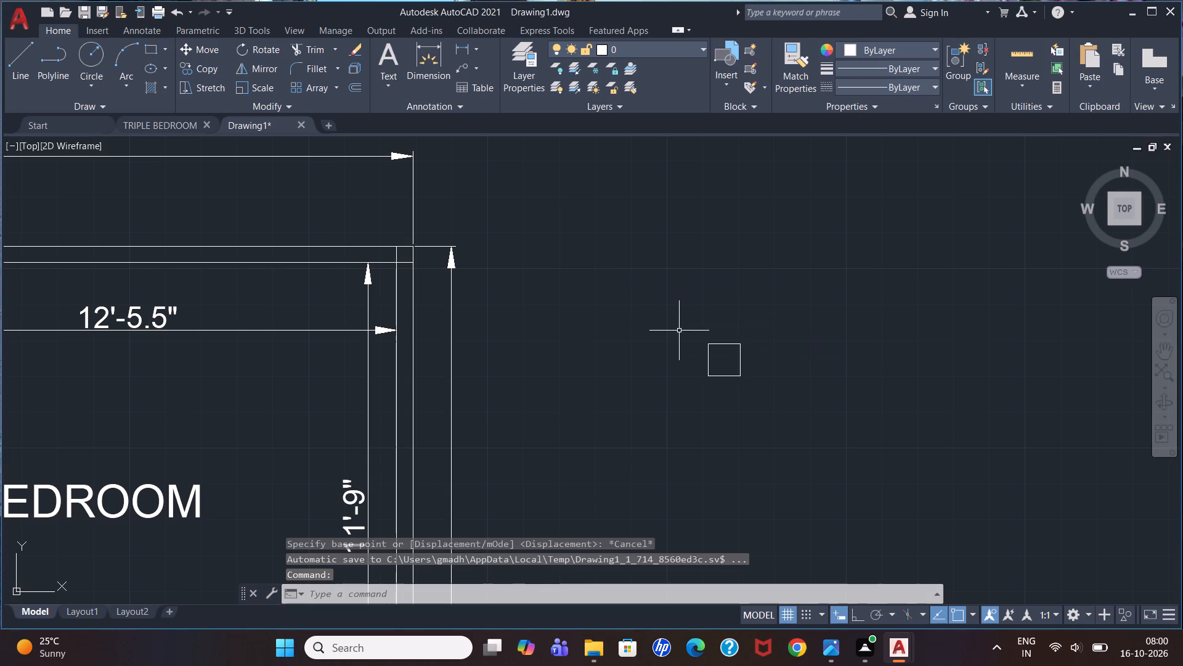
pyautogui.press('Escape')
# Copy the loose 9" square by its upper-right corner to the plan's upper-right outer wall corner.
pyautogui.click(680, 331)
pyautogui.click(768, 399)
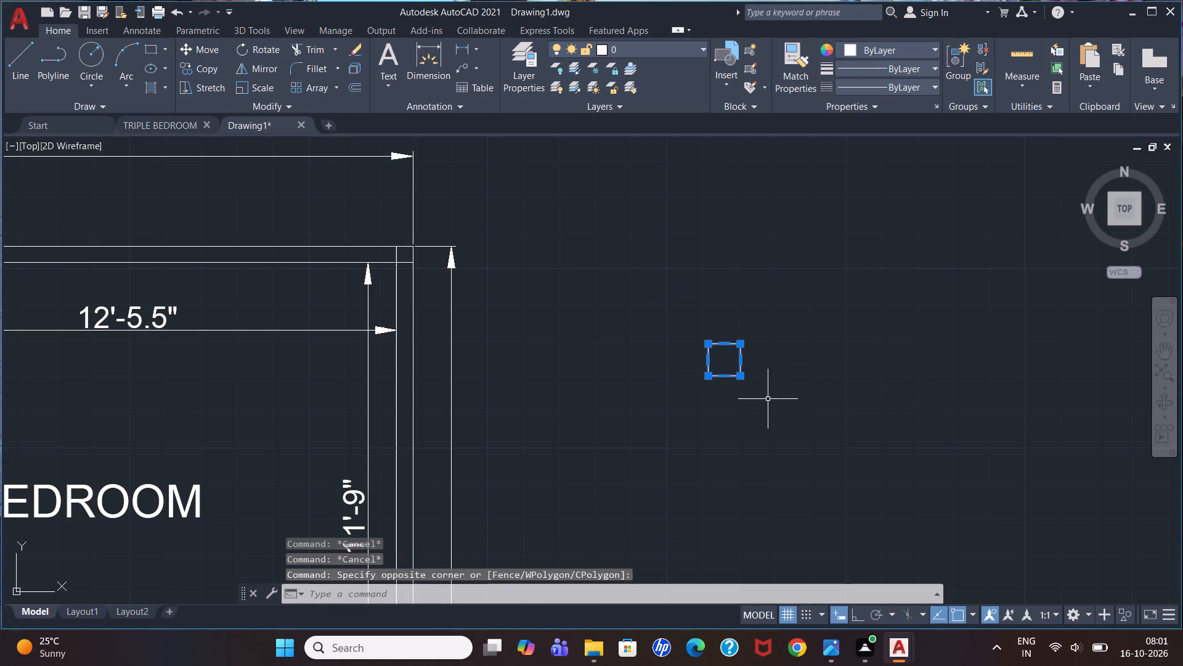
pyautogui.write('CO')
pyautogui.press('Return')
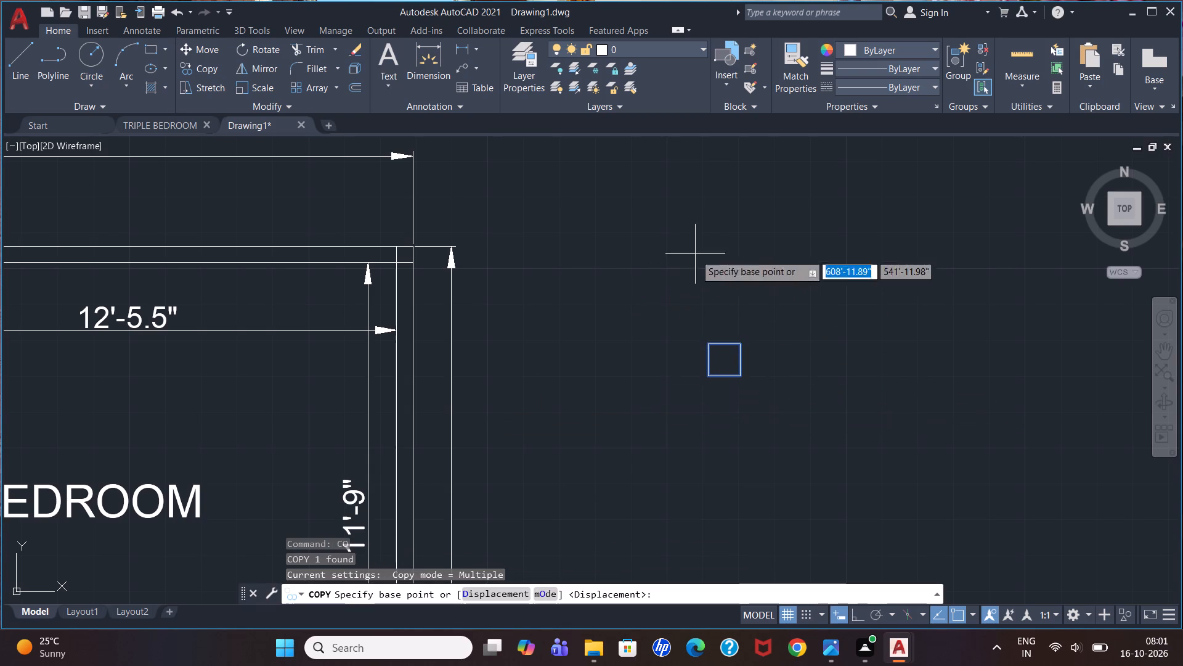
pyautogui.click(736, 349)
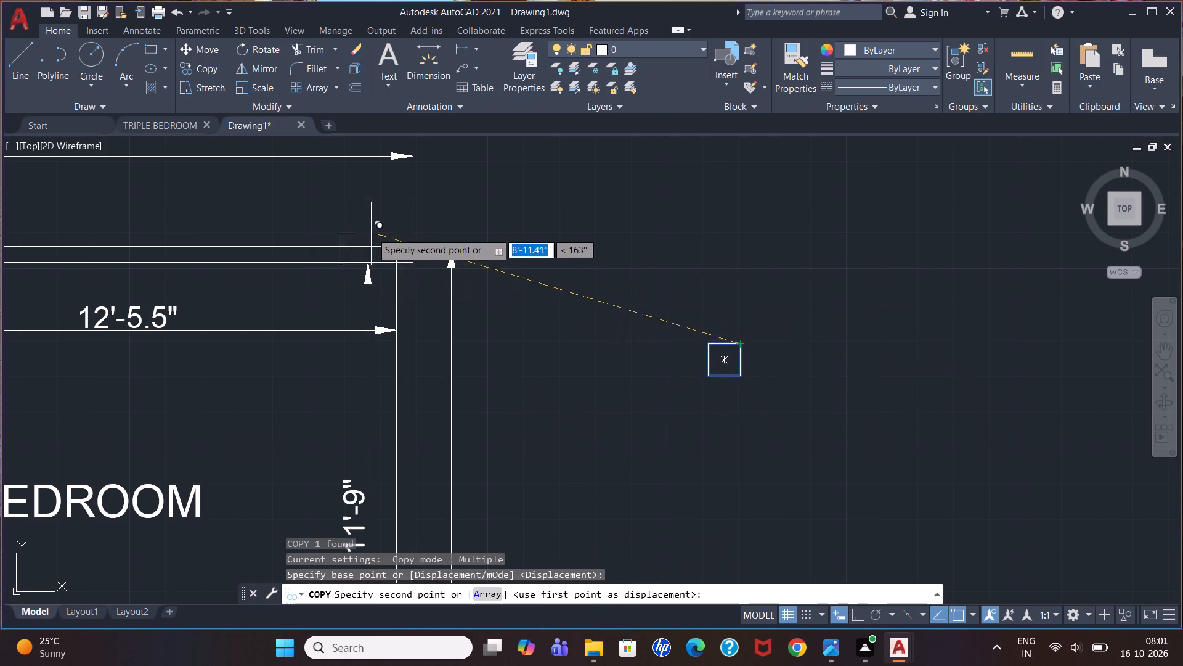
pyautogui.scroll(2, 372, 232)
pyautogui.click(476, 267)
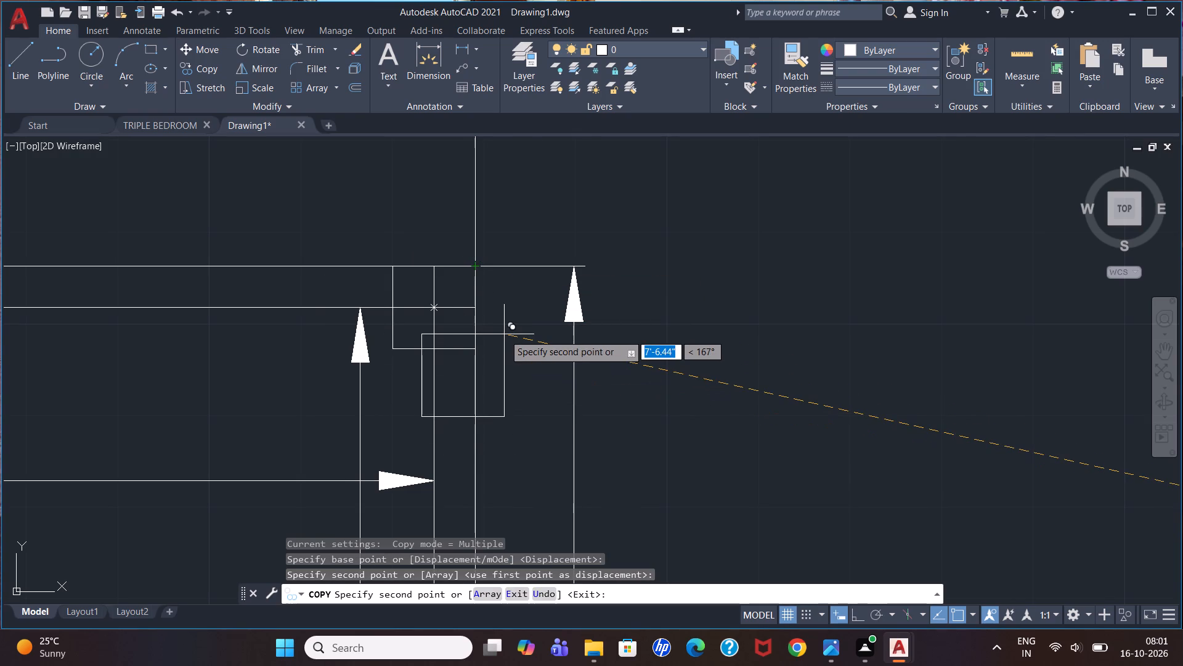
# Place another copy at the bedroom–kitchen wall's junction with the left outer wall, flush with the outer line and the cross wall's lower line.
pyautogui.scroll(-2, 399, 341)
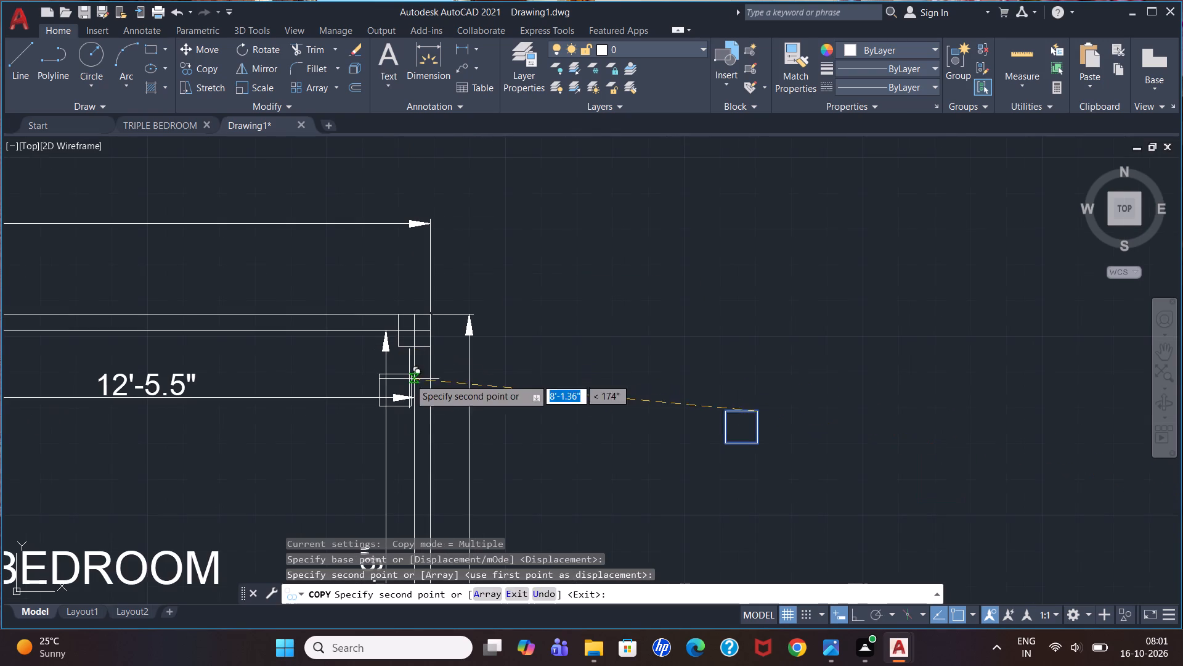
pyautogui.scroll(-3, 299, 351)
pyautogui.scroll(3, 31, 452)
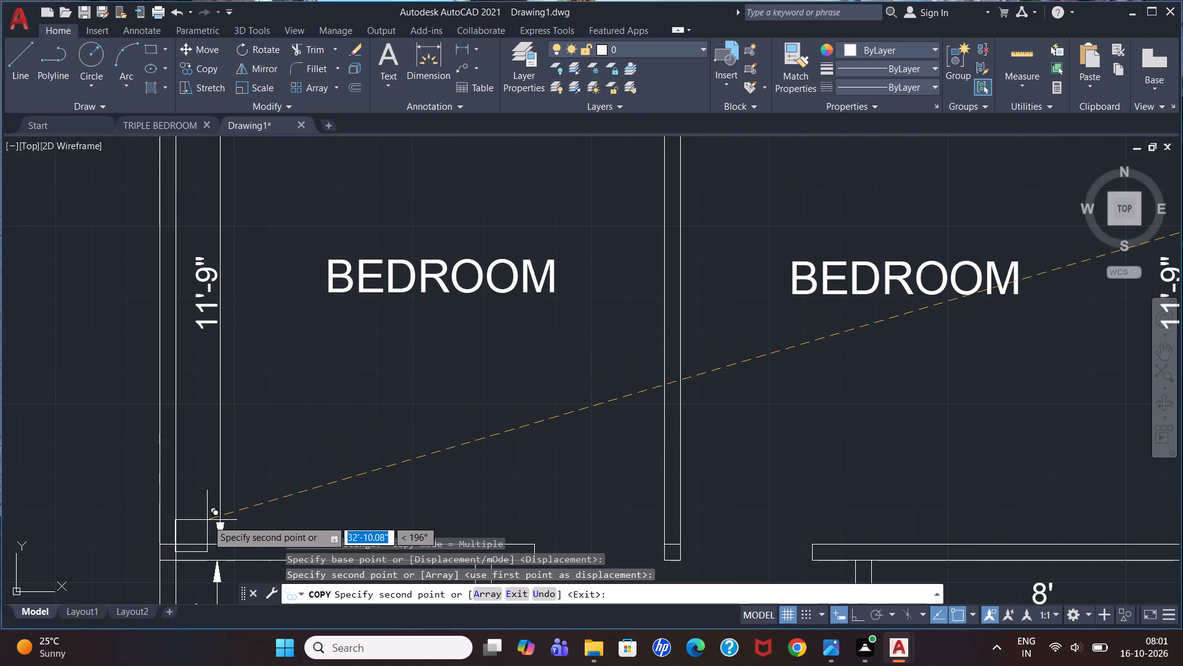
pyautogui.scroll(1, 206, 521)
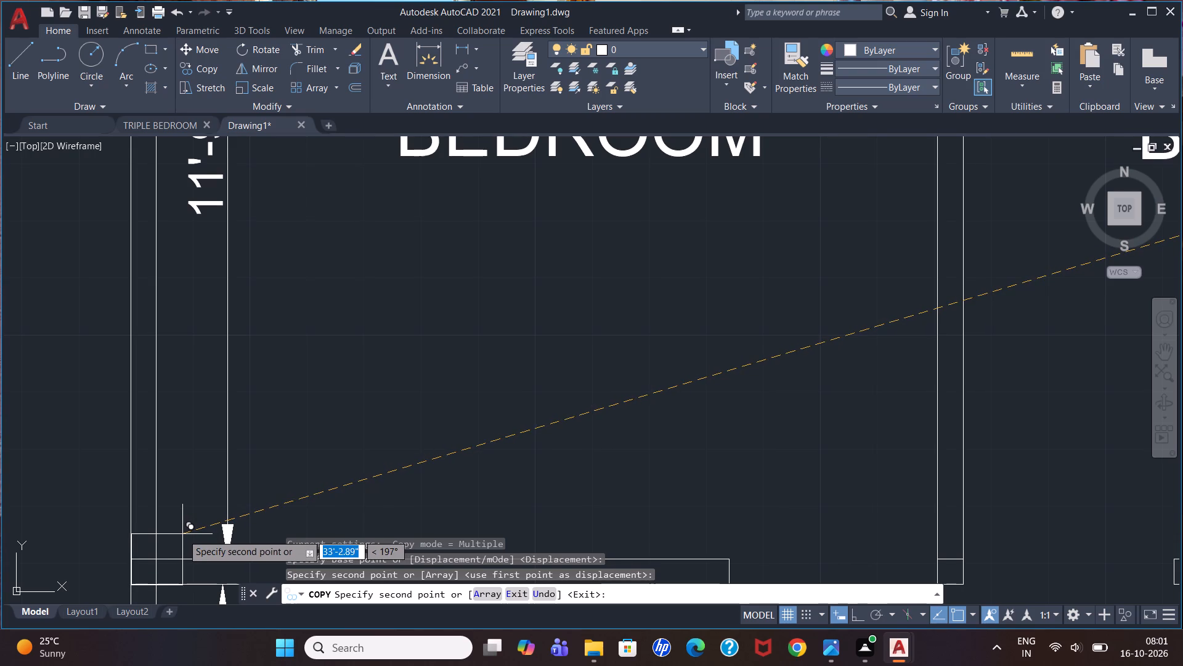
pyautogui.scroll(2, 180, 530)
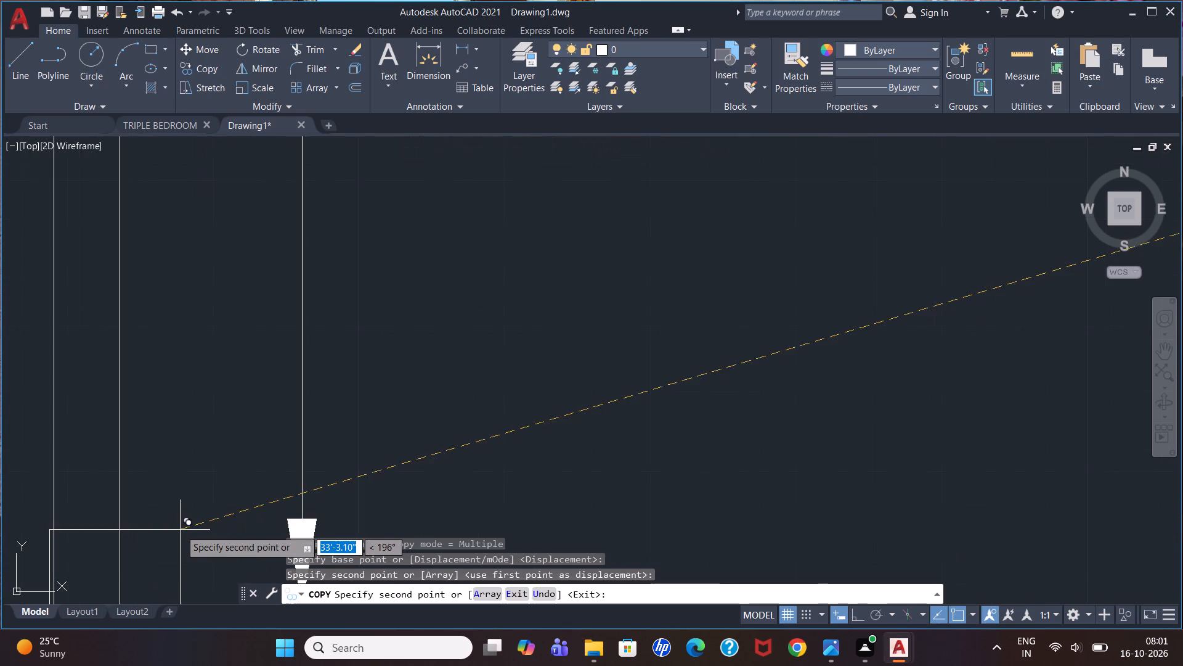
pyautogui.scroll(-2, 194, 507)
pyautogui.scroll(3, 176, 536)
pyautogui.scroll(-3, 208, 511)
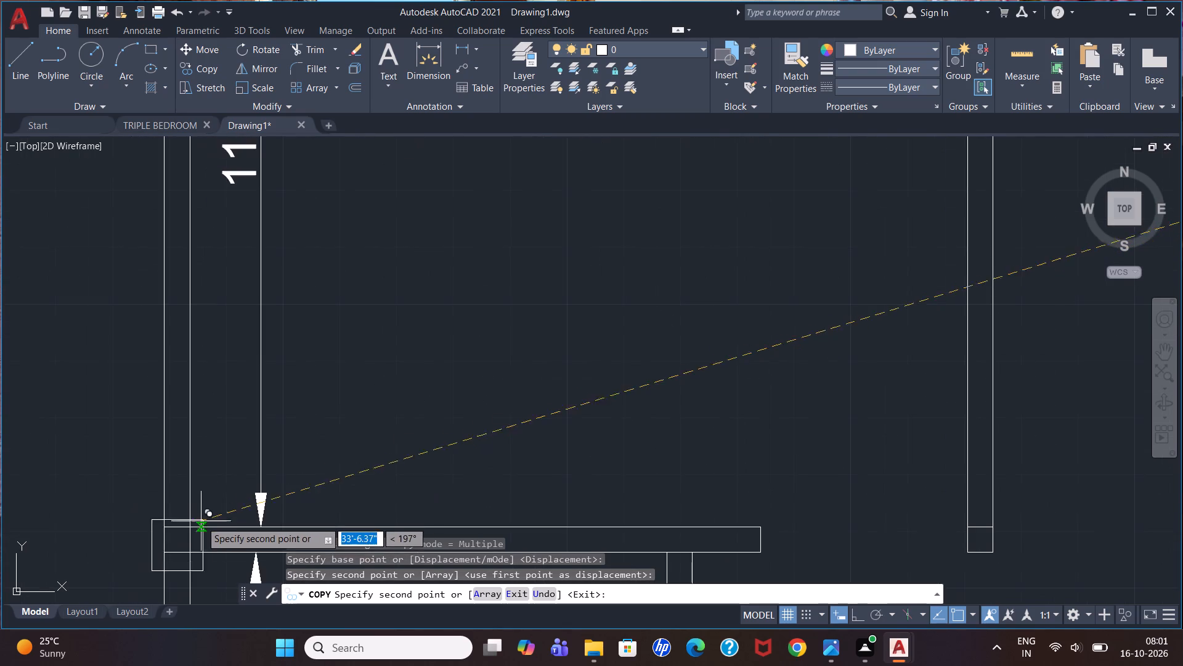
pyautogui.scroll(3, 203, 527)
pyautogui.scroll(-4, 222, 495)
pyautogui.scroll(2, 221, 519)
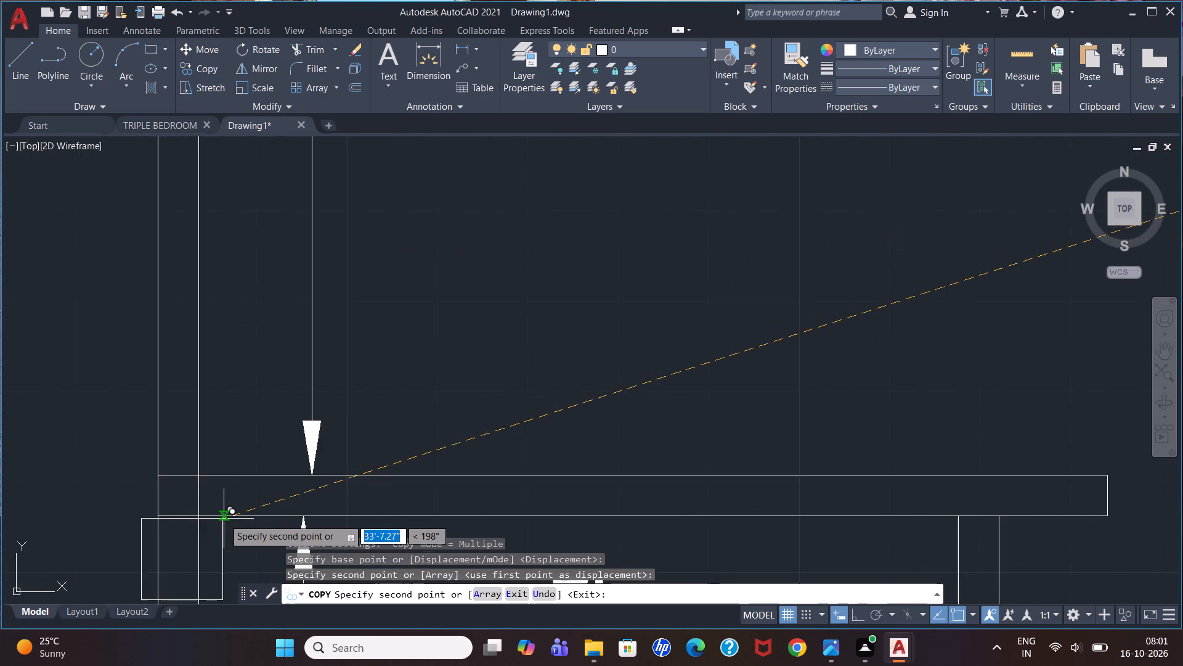
pyautogui.scroll(1, 230, 516)
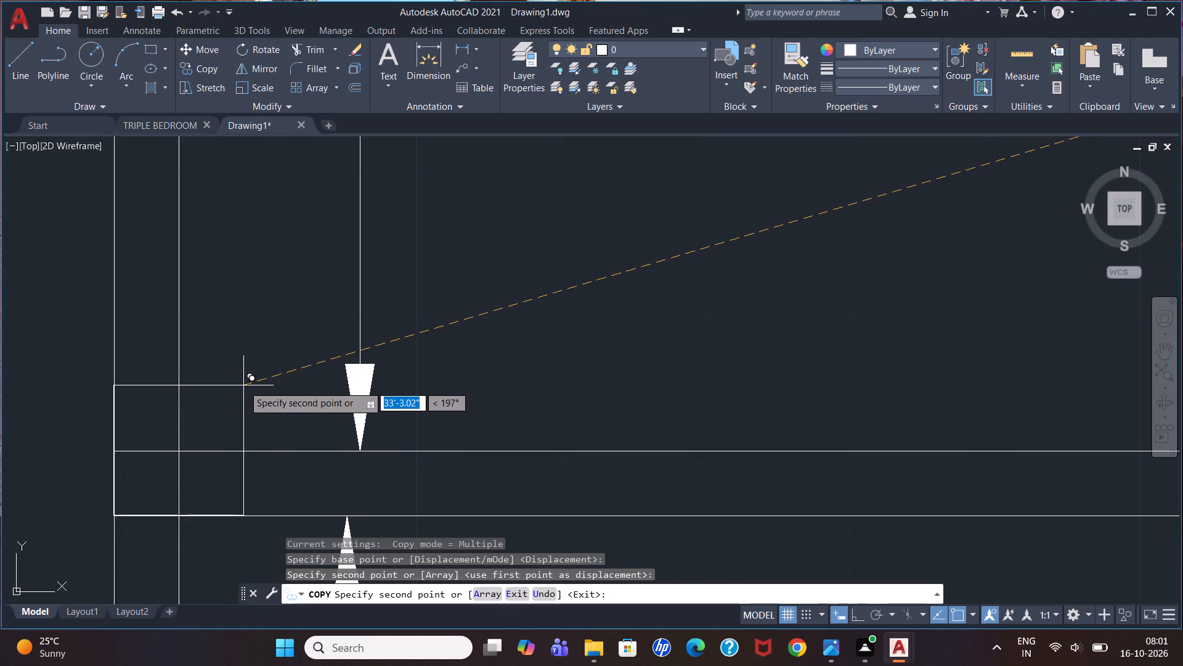
pyautogui.click(244, 387)
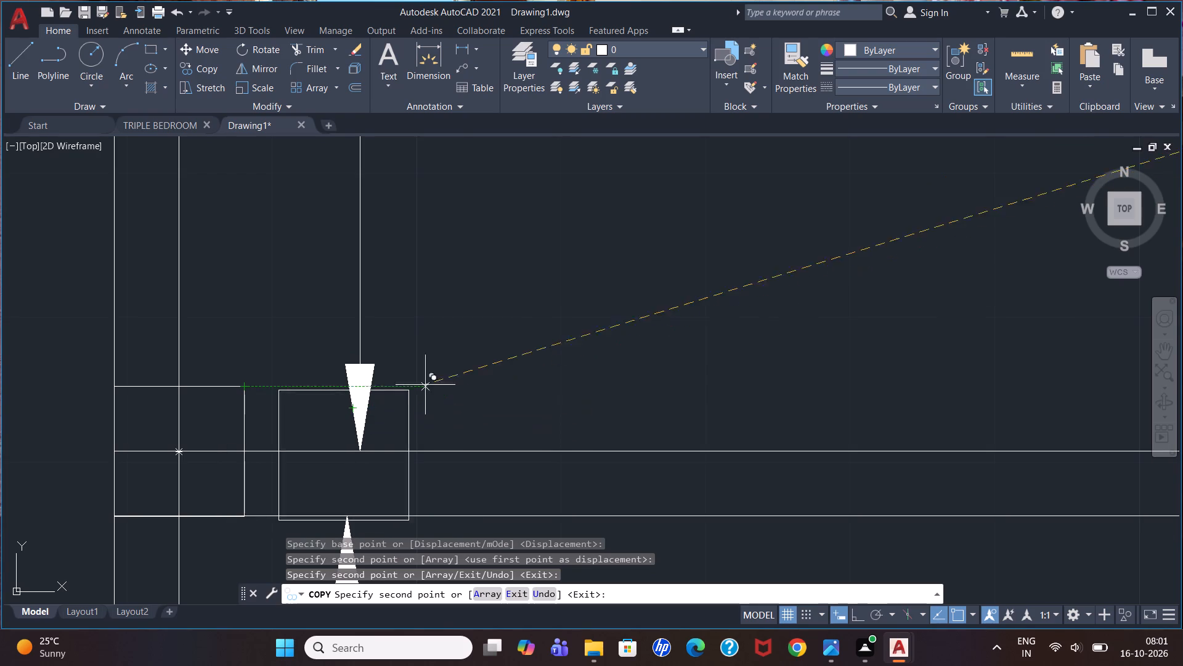
# Place another copy at the lower end of the partition between the upper bedrooms, its left edge flush with the partition's left face.
pyautogui.scroll(-3, 713, 376)
pyautogui.scroll(-2, 953, 399)
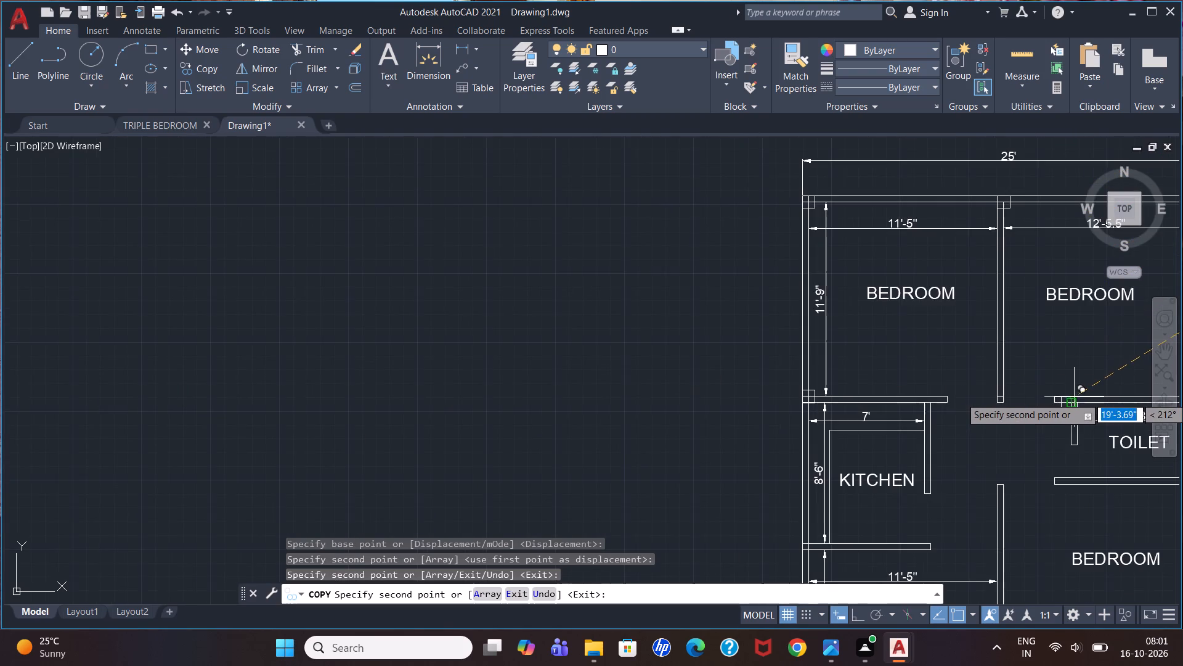
pyautogui.scroll(3, 1079, 393)
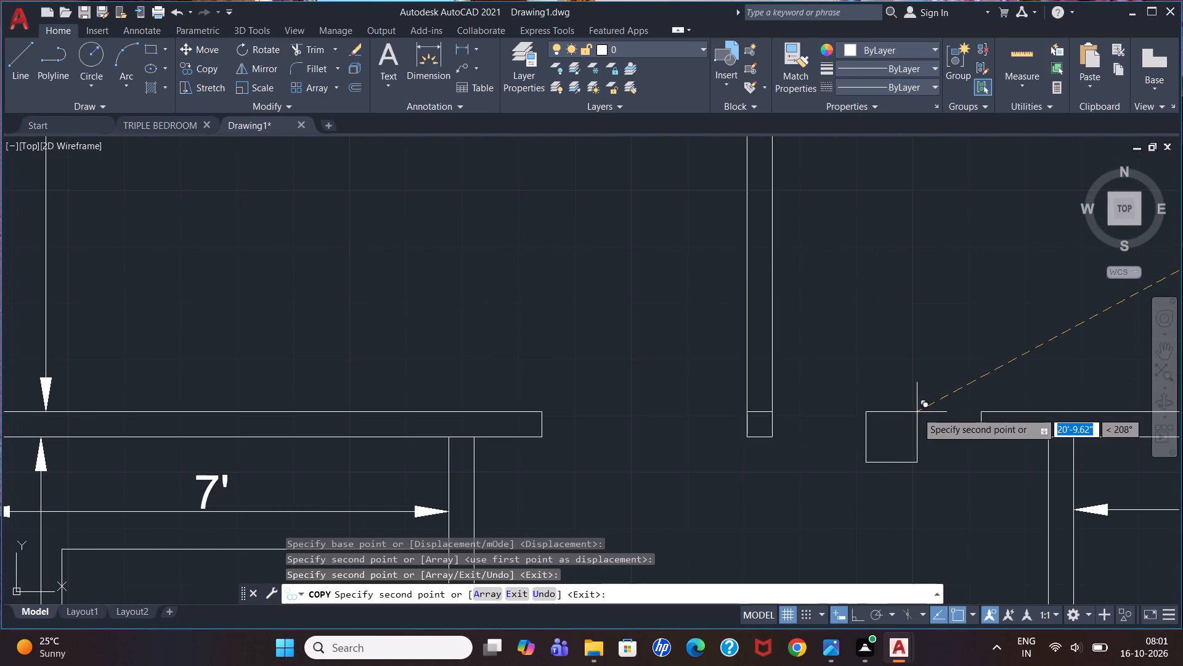
pyautogui.scroll(2, 917, 412)
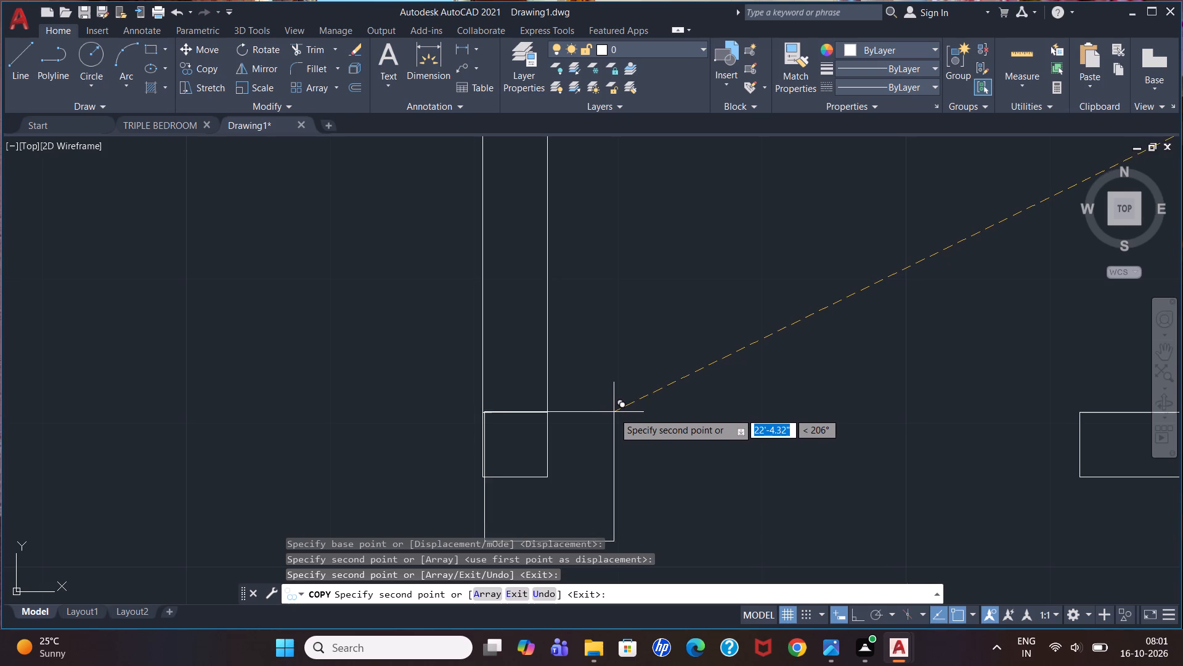
pyautogui.scroll(2, 609, 414)
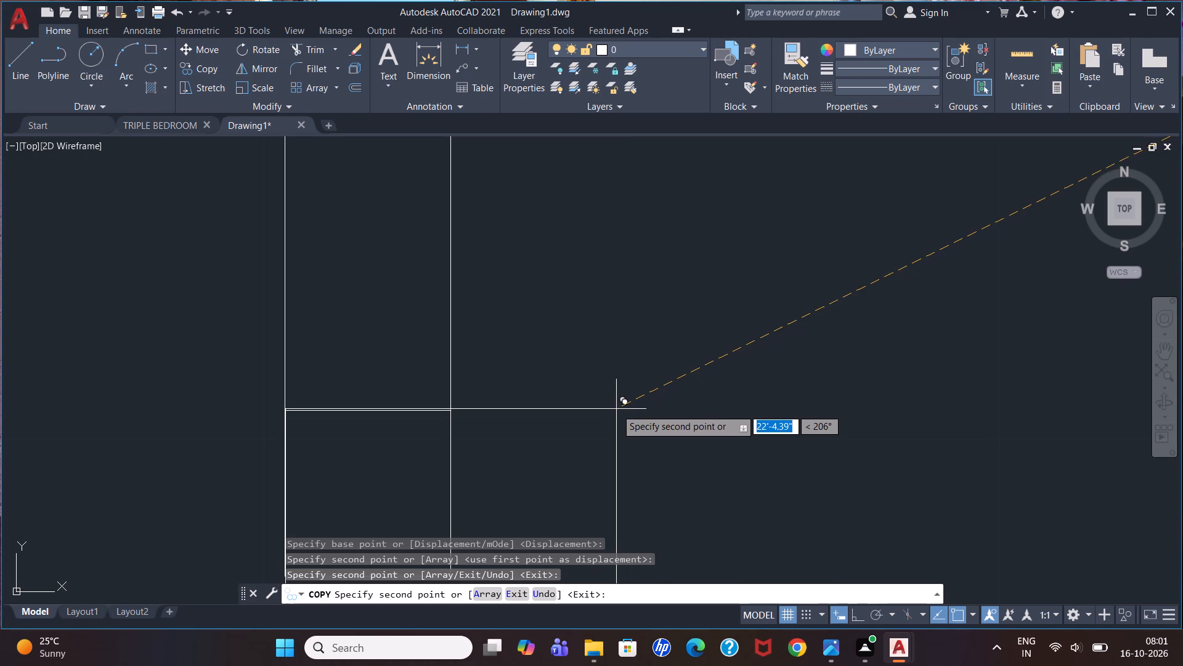
pyautogui.click(617, 406)
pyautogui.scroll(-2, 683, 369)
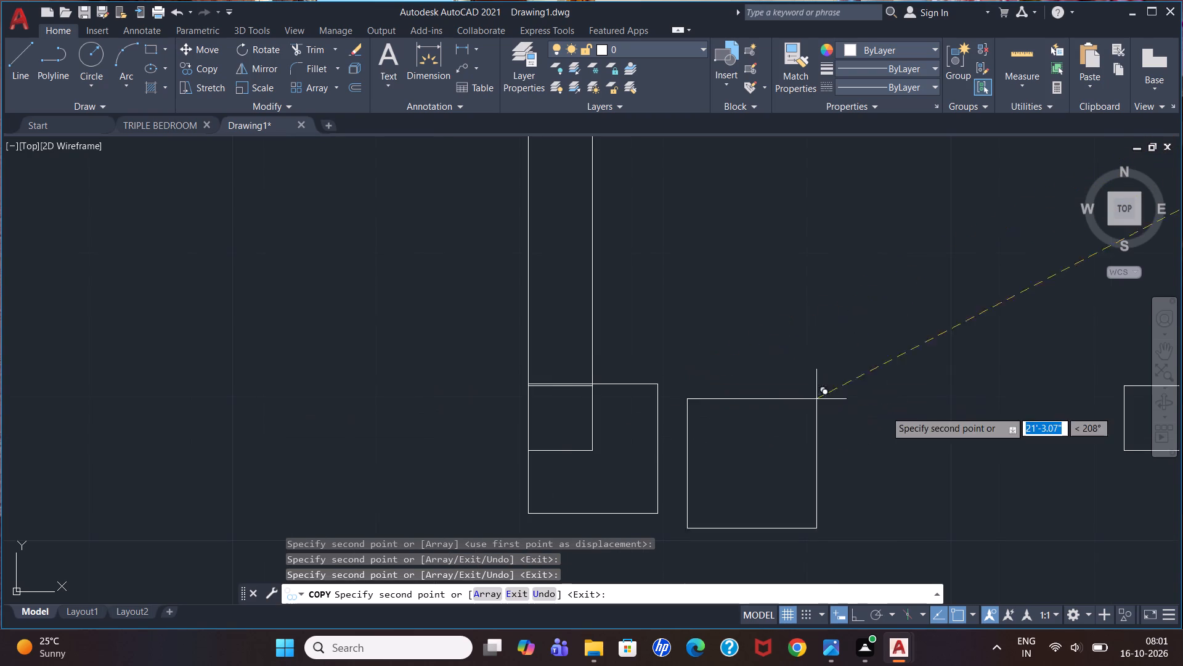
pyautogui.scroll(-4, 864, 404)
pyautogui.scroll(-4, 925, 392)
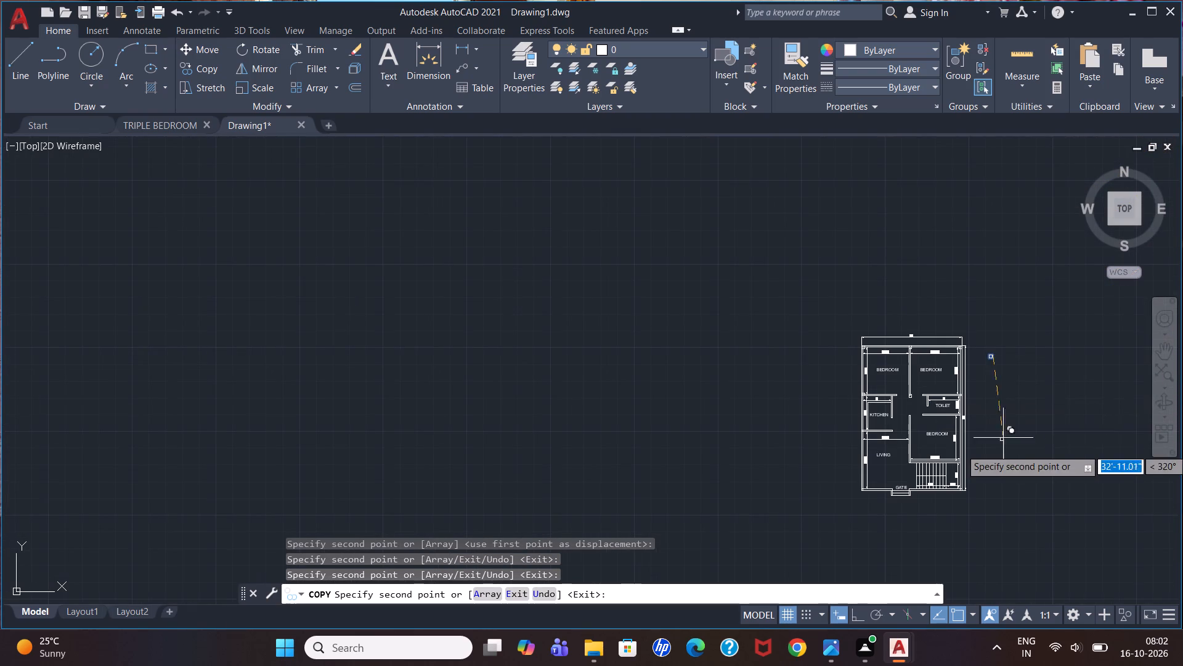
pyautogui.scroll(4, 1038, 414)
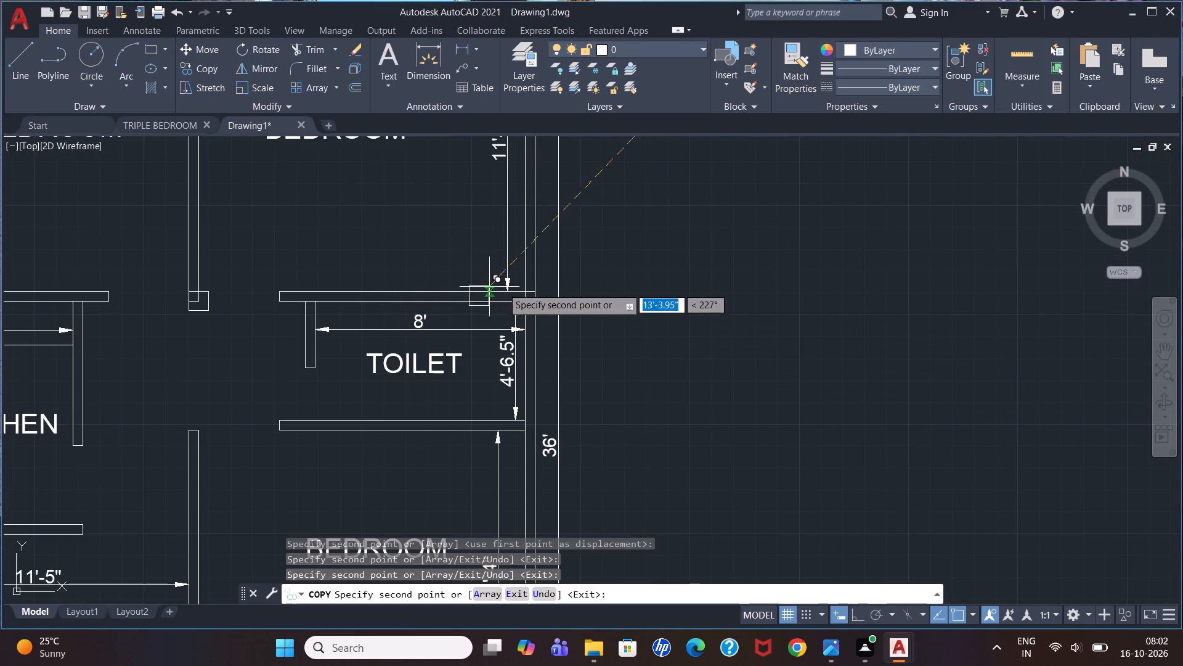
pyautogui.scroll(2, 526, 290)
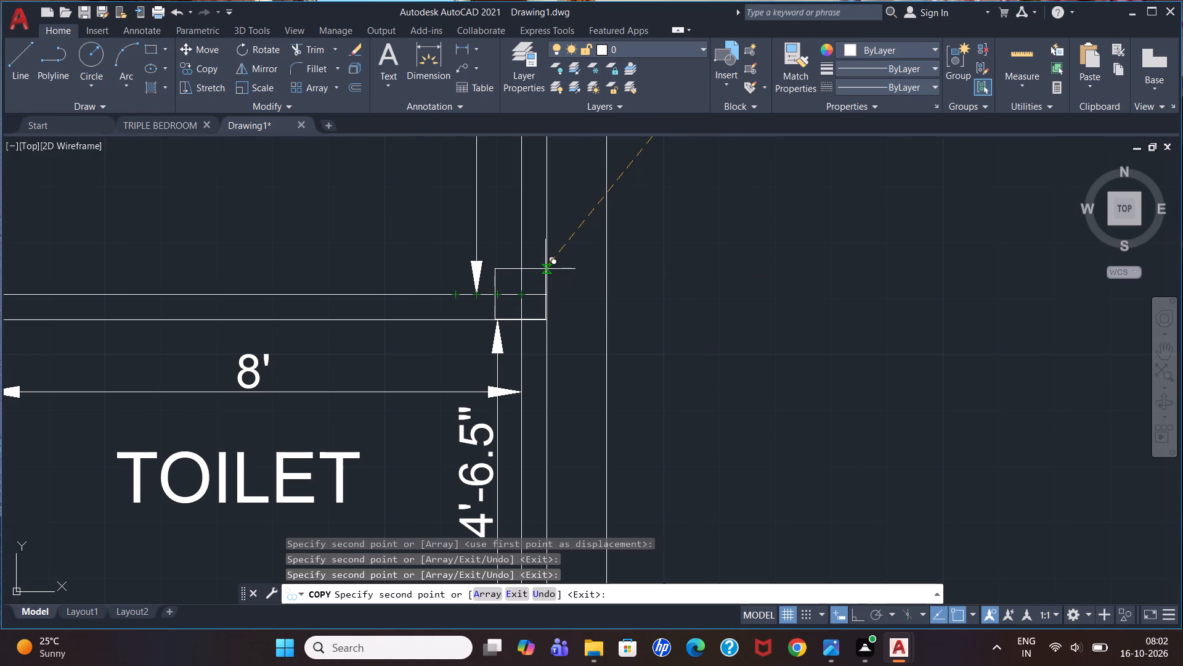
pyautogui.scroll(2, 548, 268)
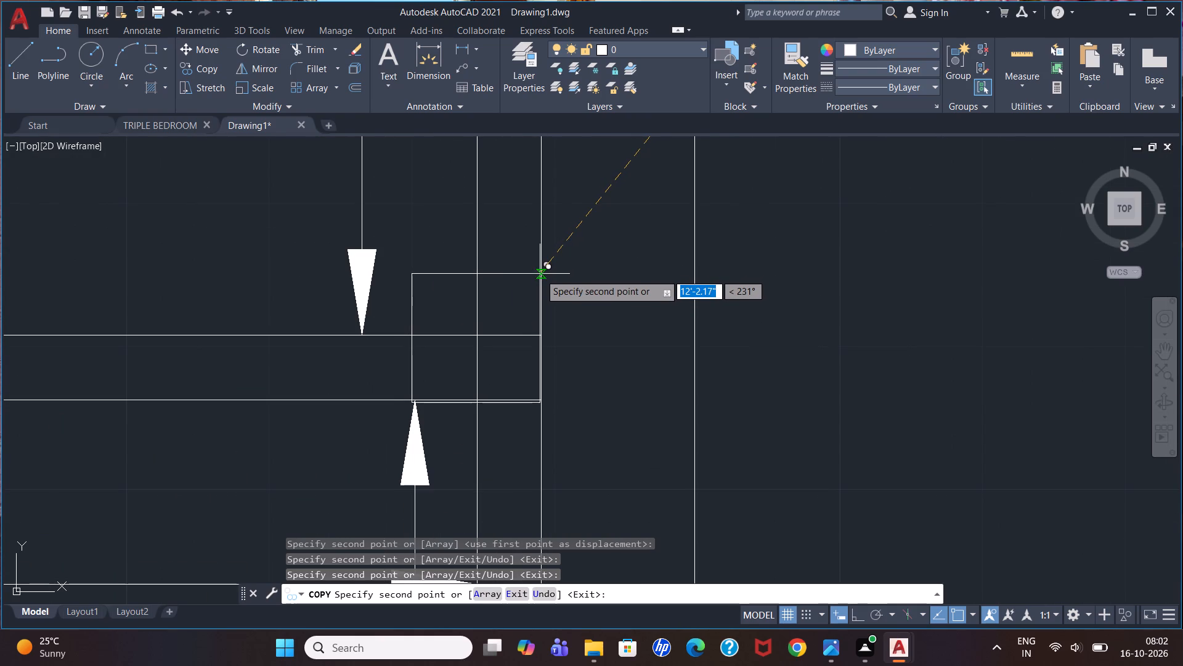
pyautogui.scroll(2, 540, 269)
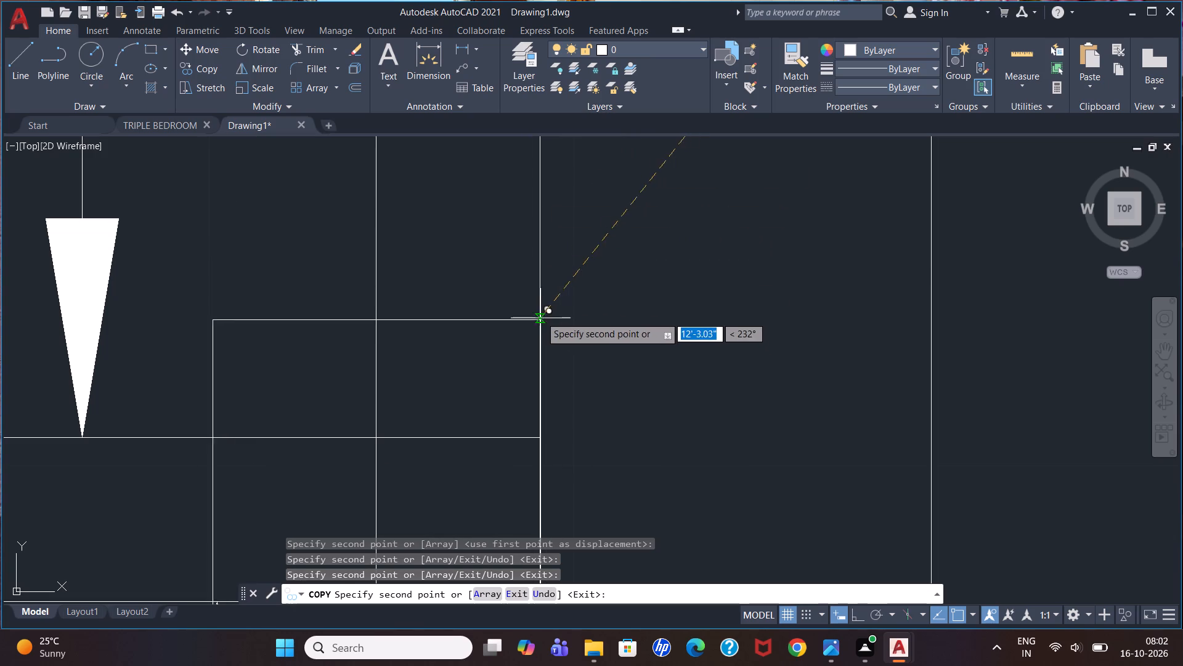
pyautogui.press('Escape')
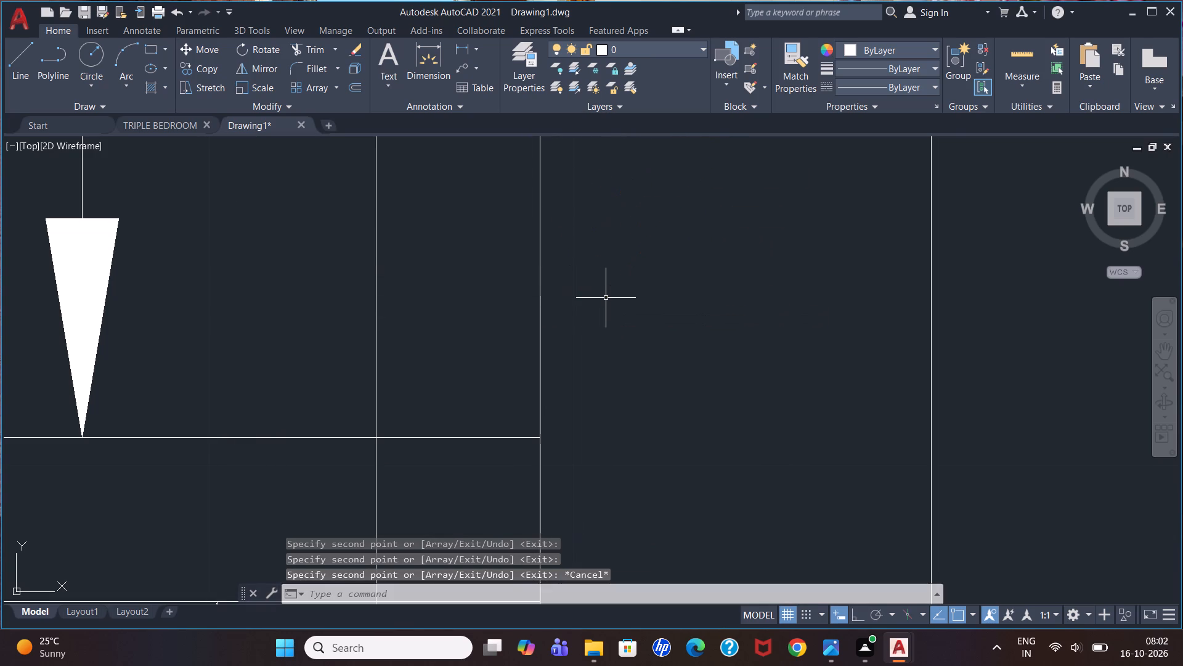
# Copy the loose 9" square by its lower-right corner to where the toilet's upper wall meets the right outer wall's outer line.
pyautogui.scroll(-4, 606, 298)
pyautogui.scroll(-4, 823, 292)
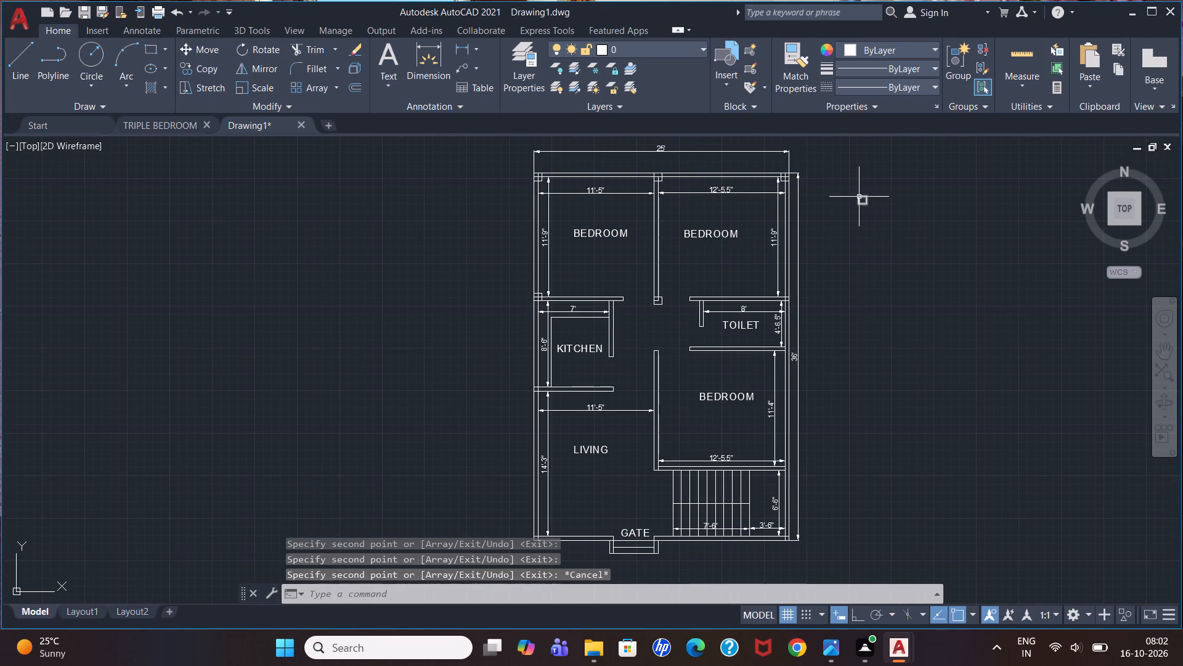
pyautogui.click(842, 187)
pyautogui.click(892, 208)
pyautogui.write('CO')
pyautogui.press('Return')
pyautogui.scroll(2, 891, 214)
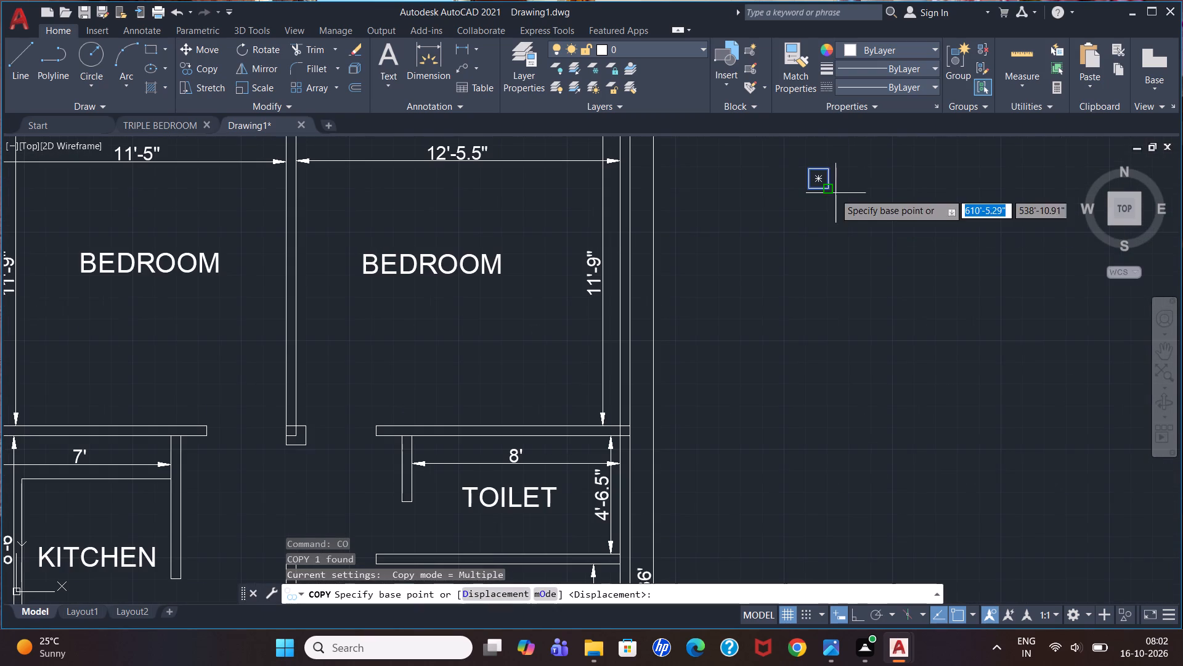
pyautogui.click(835, 192)
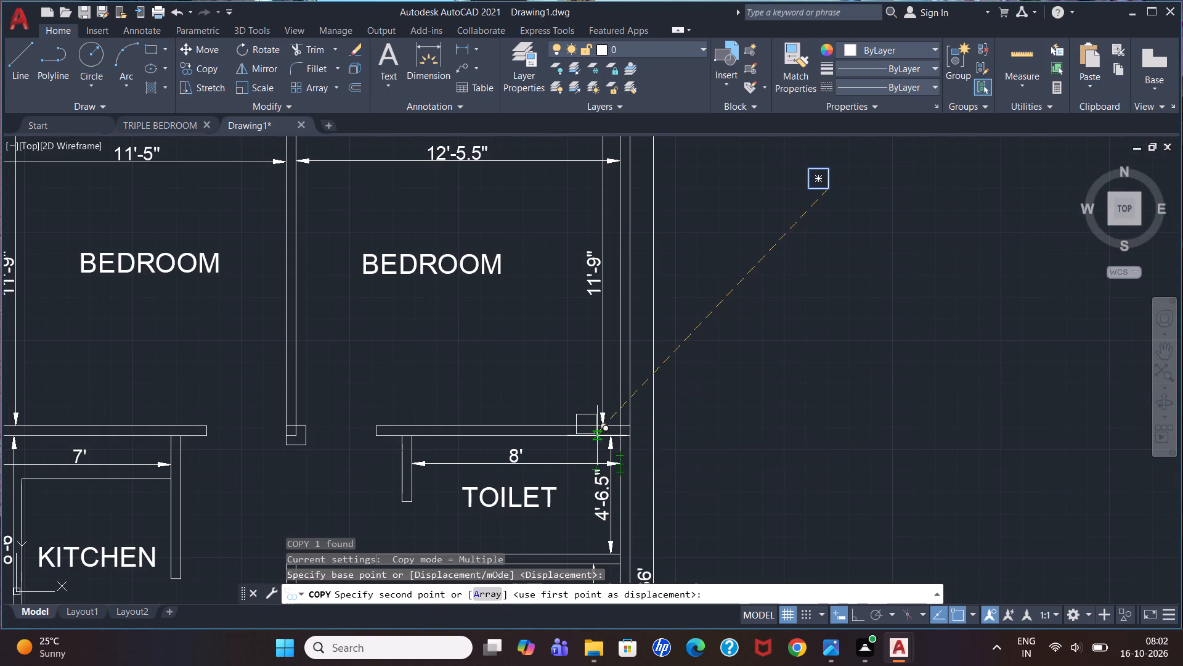
pyautogui.click(627, 434)
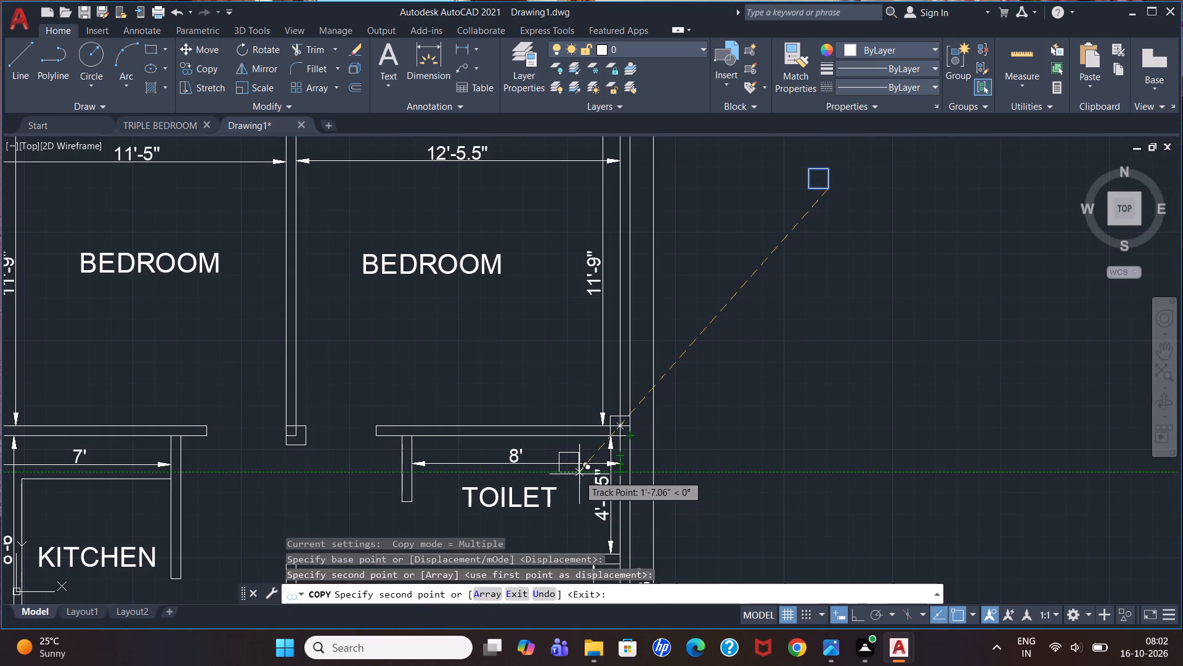
# Place another copy over the upper end of the living–bedroom partition, its left edge flush with the partition's left face.
pyautogui.scroll(-2, 579, 474)
pyautogui.scroll(2, 591, 540)
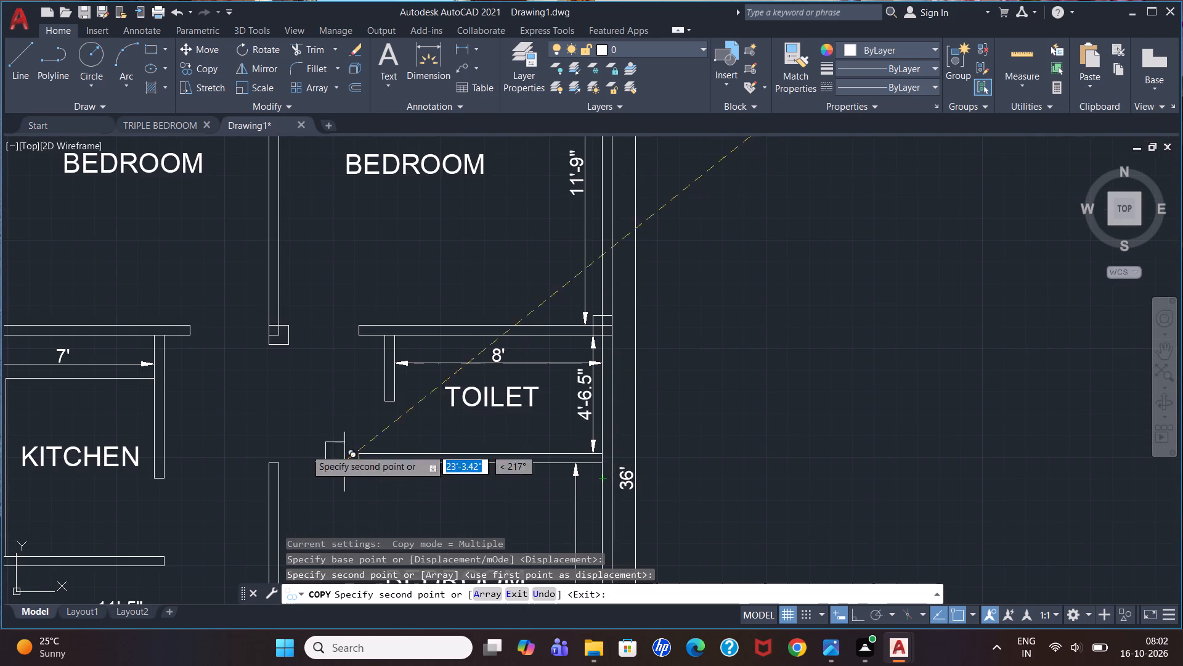
pyautogui.scroll(3, 284, 467)
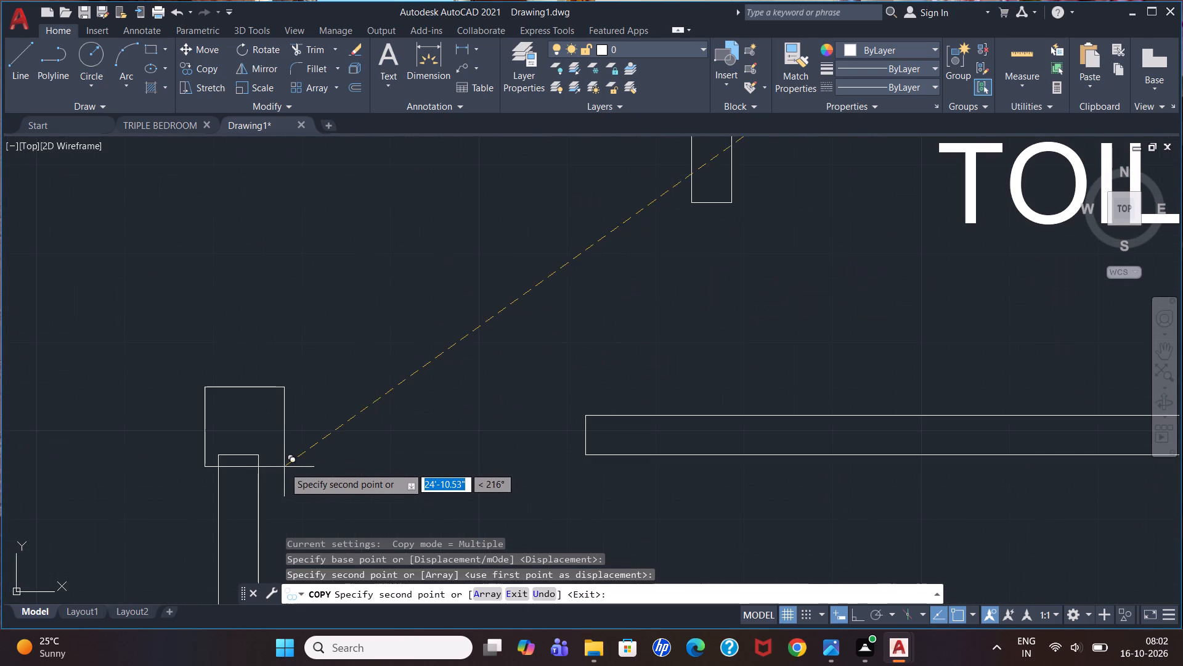
pyautogui.click(298, 468)
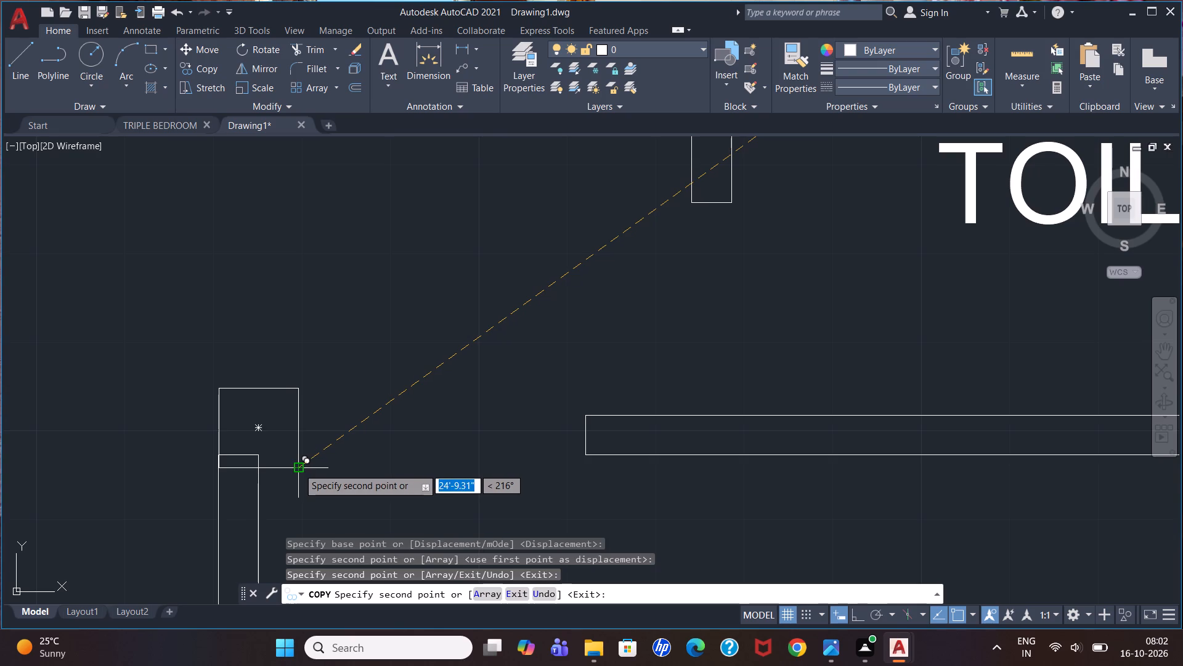
# Place another copy at the toilet's lower wall junction with the right outer wall, flush with the outer line and the cross wall's upper line.
pyautogui.scroll(-2, 730, 474)
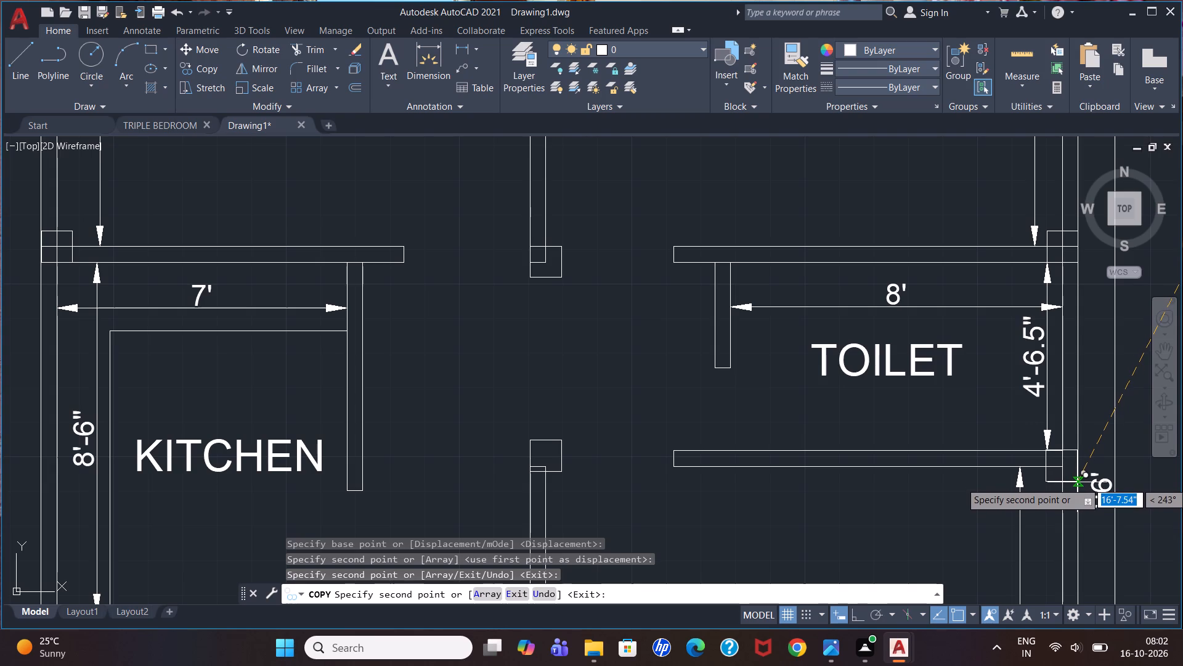
pyautogui.click(1077, 483)
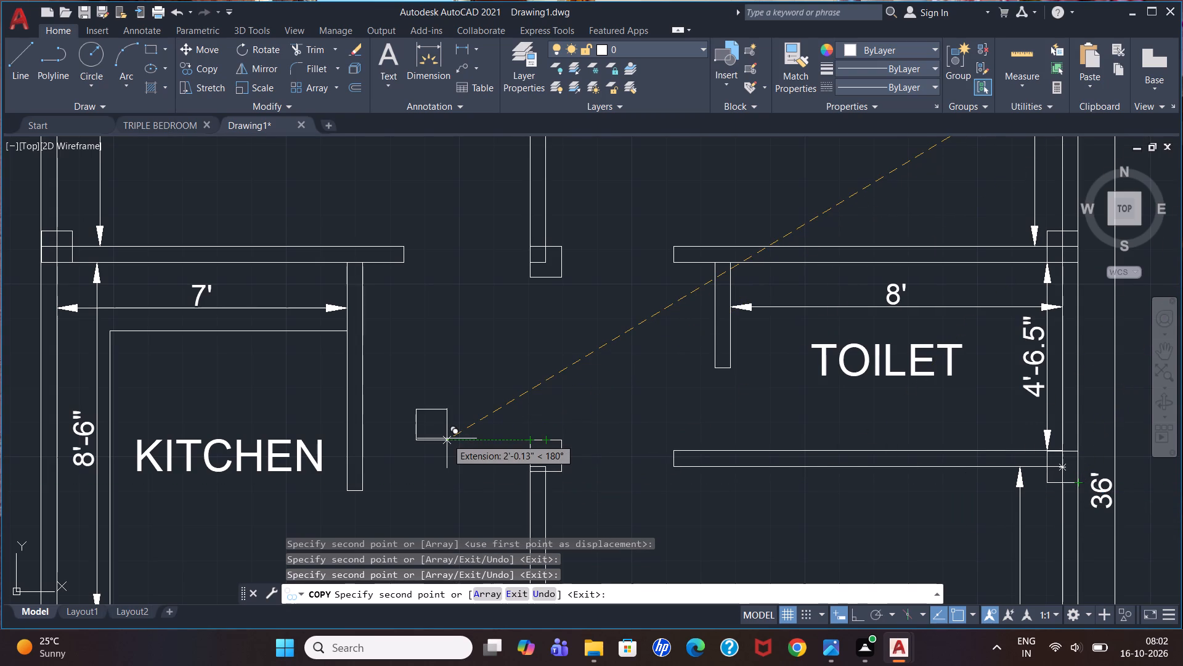
# Place another copy at the kitchen–living wall's junction with the left outer wall, flush with the outer line and the cross wall's lower line.
pyautogui.scroll(-2, 447, 438)
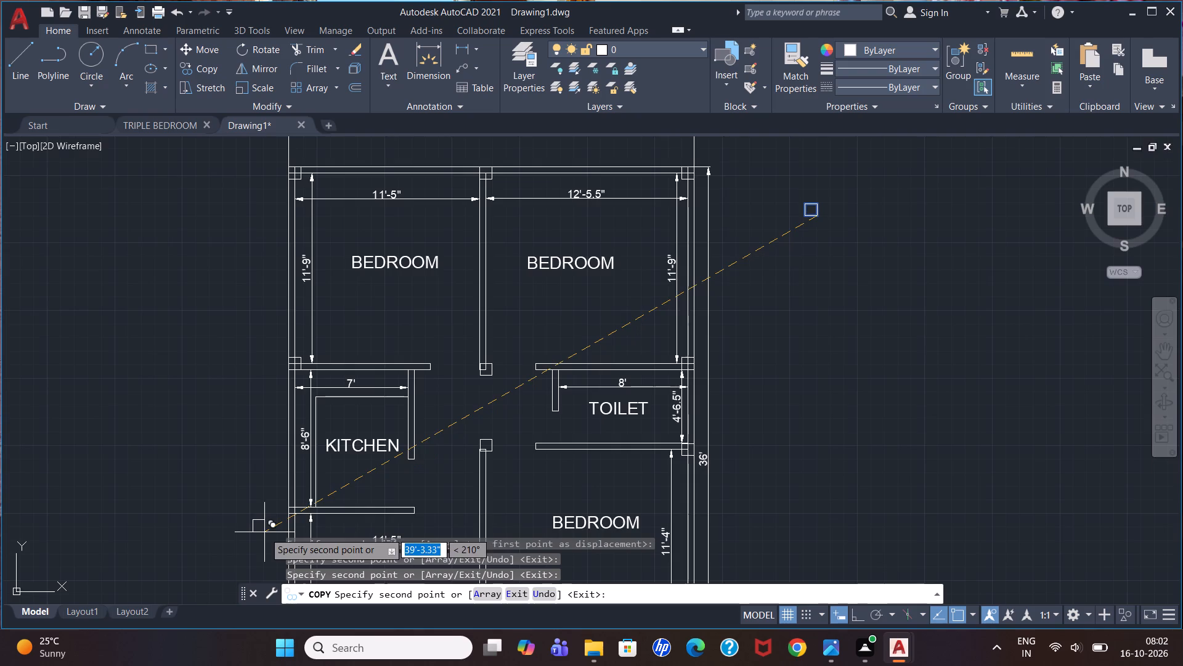
pyautogui.scroll(3, 282, 522)
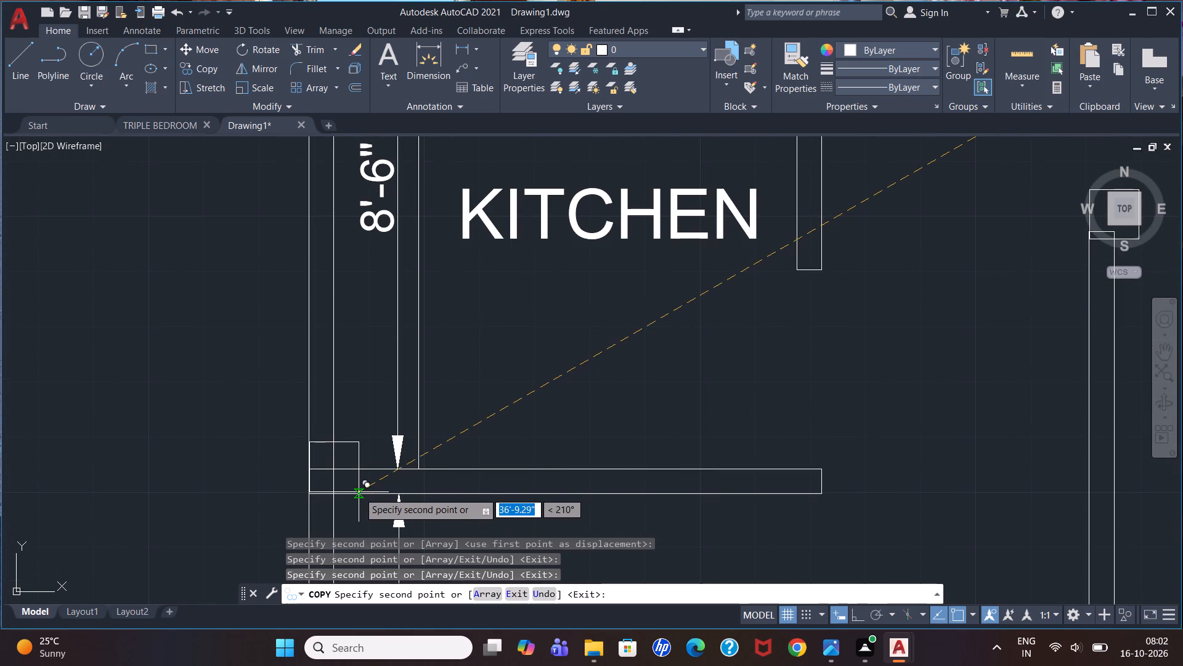
pyautogui.click(359, 495)
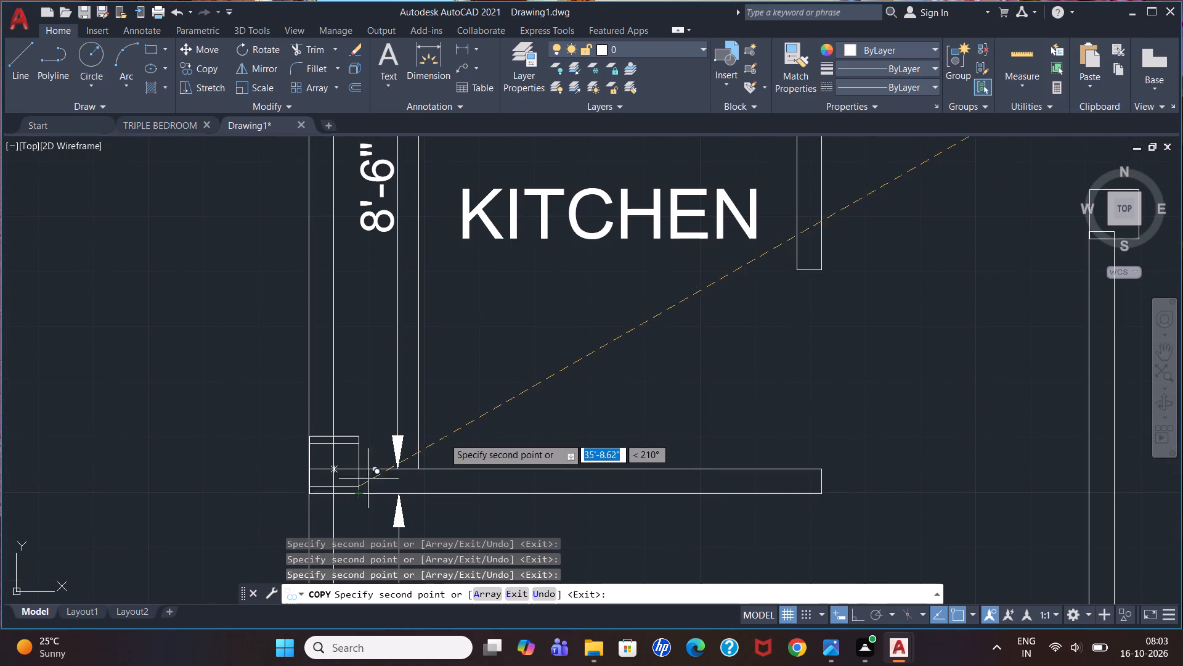
# Place another copy at the lower bedroom's bottom-left wall corner, flush with the partition's right face and the bedroom–stair wall's lower line.
pyautogui.scroll(-3, 463, 420)
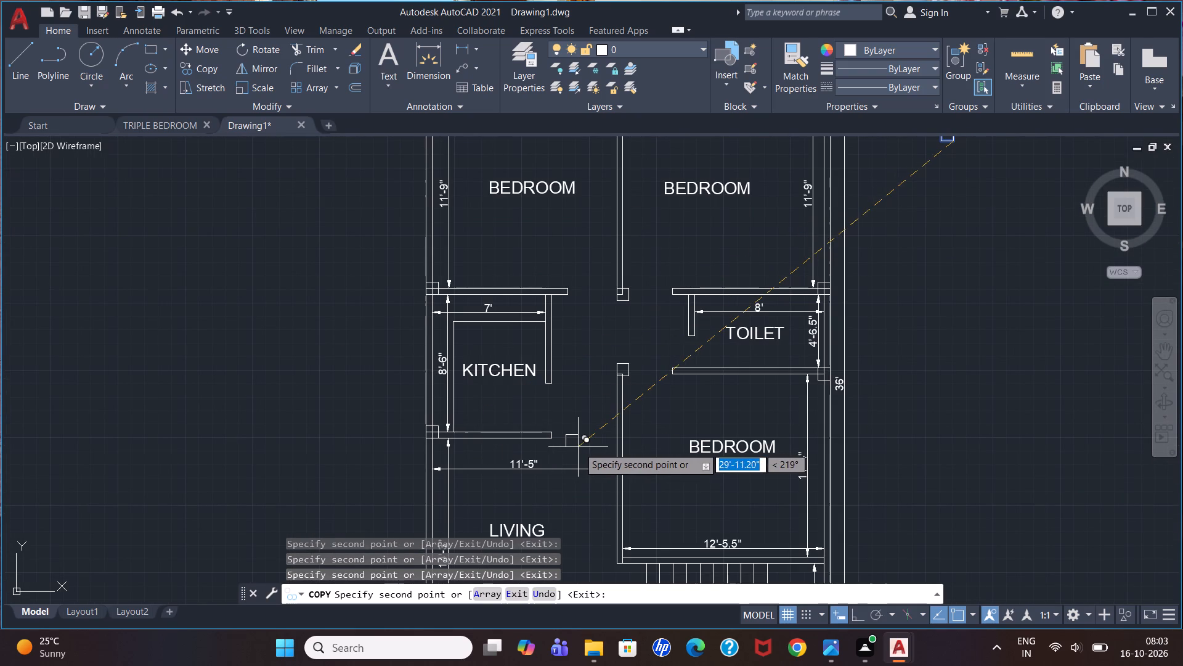
pyautogui.scroll(-2, 406, 377)
pyautogui.scroll(1, 423, 474)
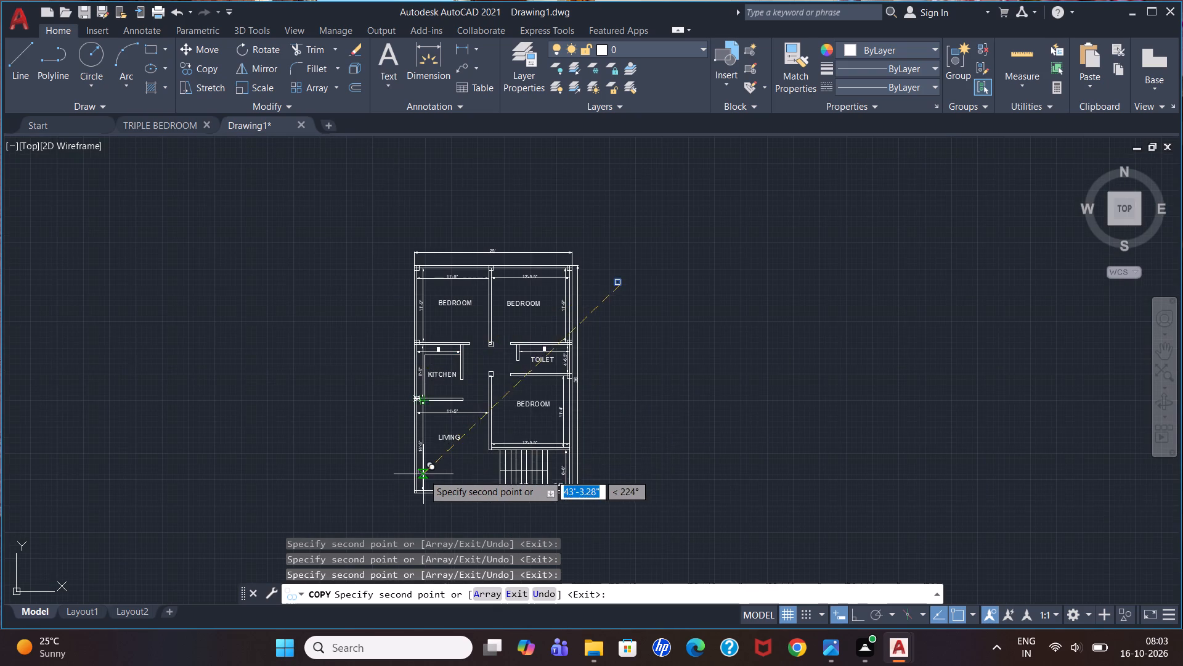
pyautogui.scroll(2, 423, 474)
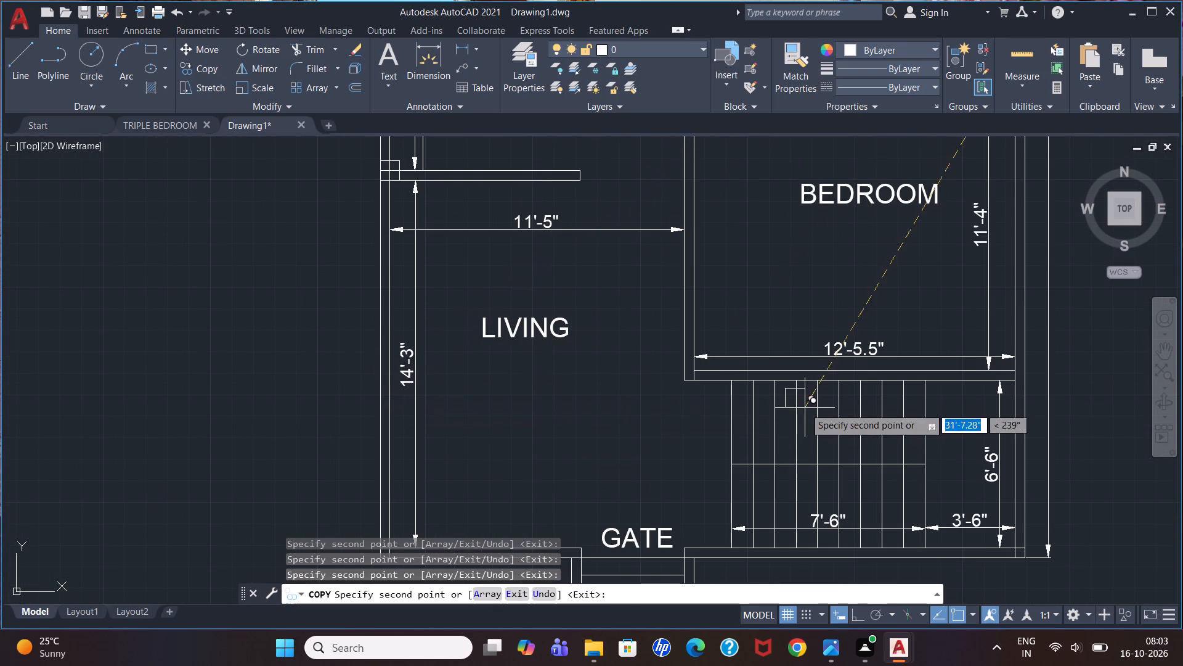
pyautogui.scroll(4, 696, 383)
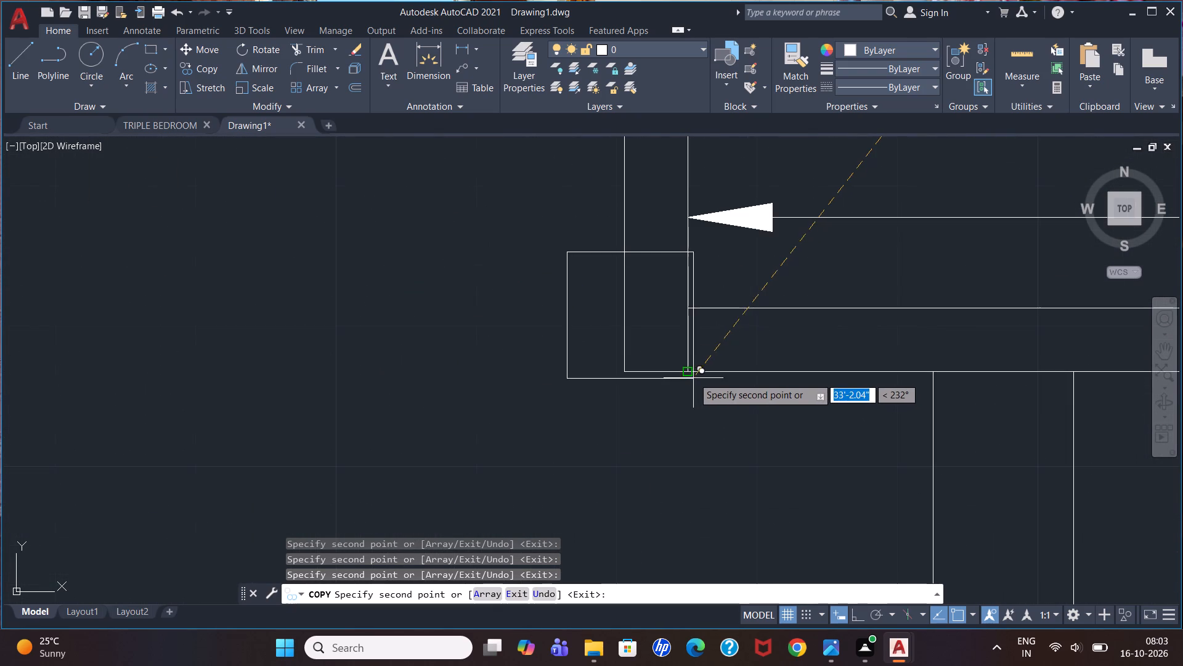
pyautogui.click(691, 372)
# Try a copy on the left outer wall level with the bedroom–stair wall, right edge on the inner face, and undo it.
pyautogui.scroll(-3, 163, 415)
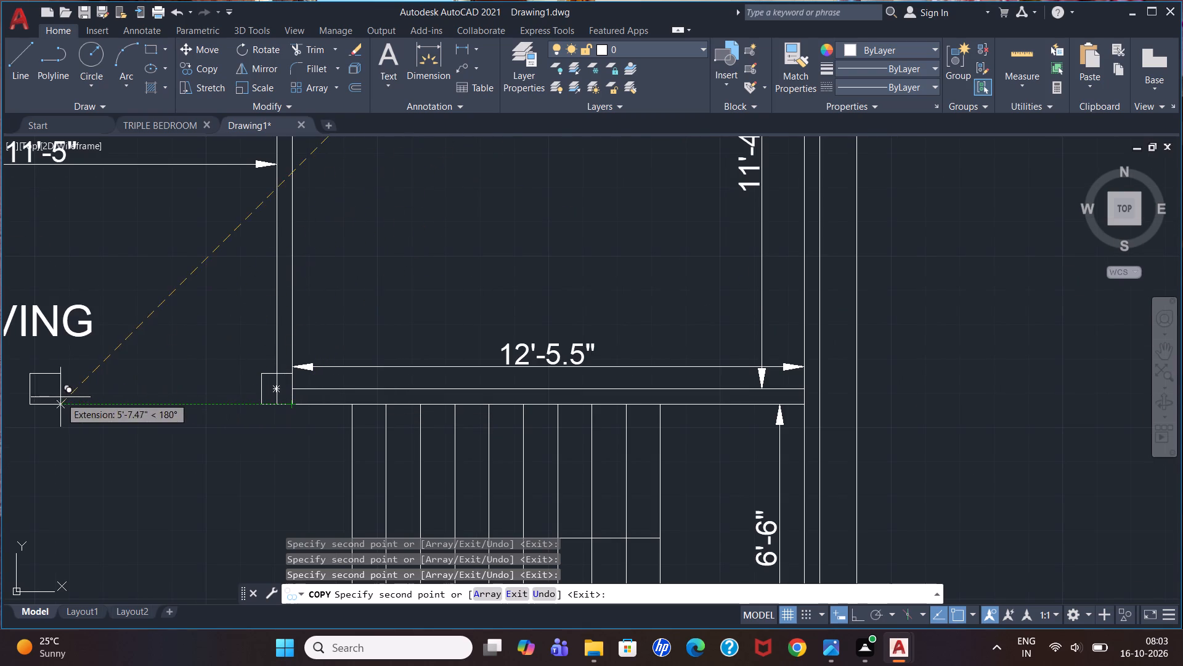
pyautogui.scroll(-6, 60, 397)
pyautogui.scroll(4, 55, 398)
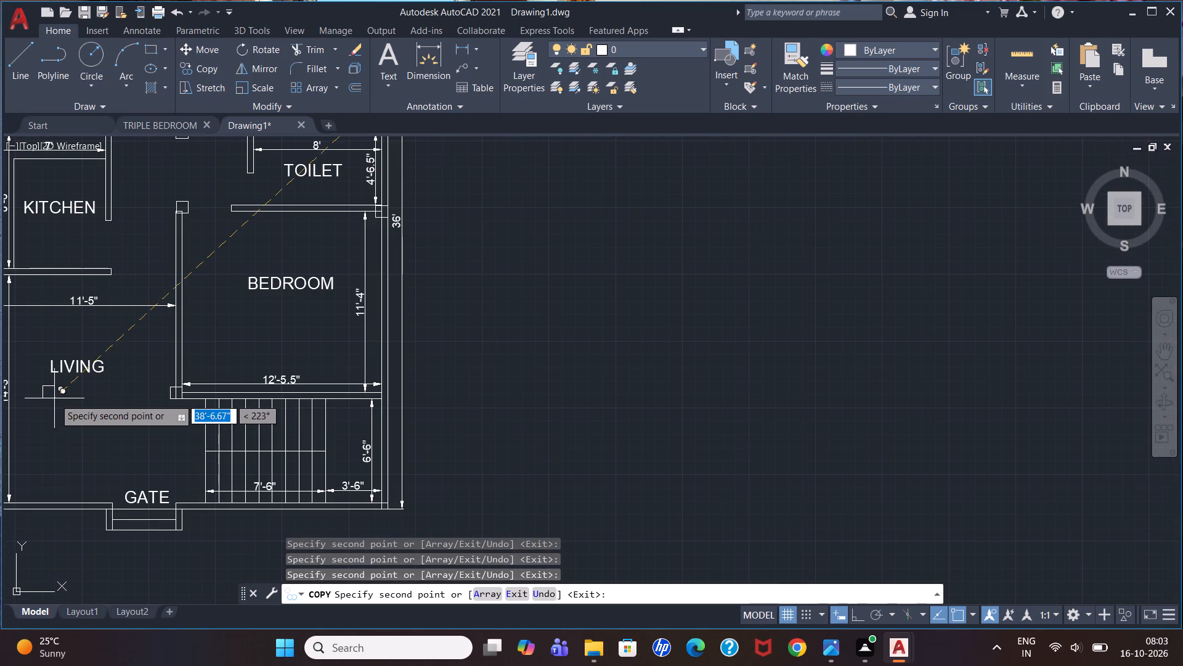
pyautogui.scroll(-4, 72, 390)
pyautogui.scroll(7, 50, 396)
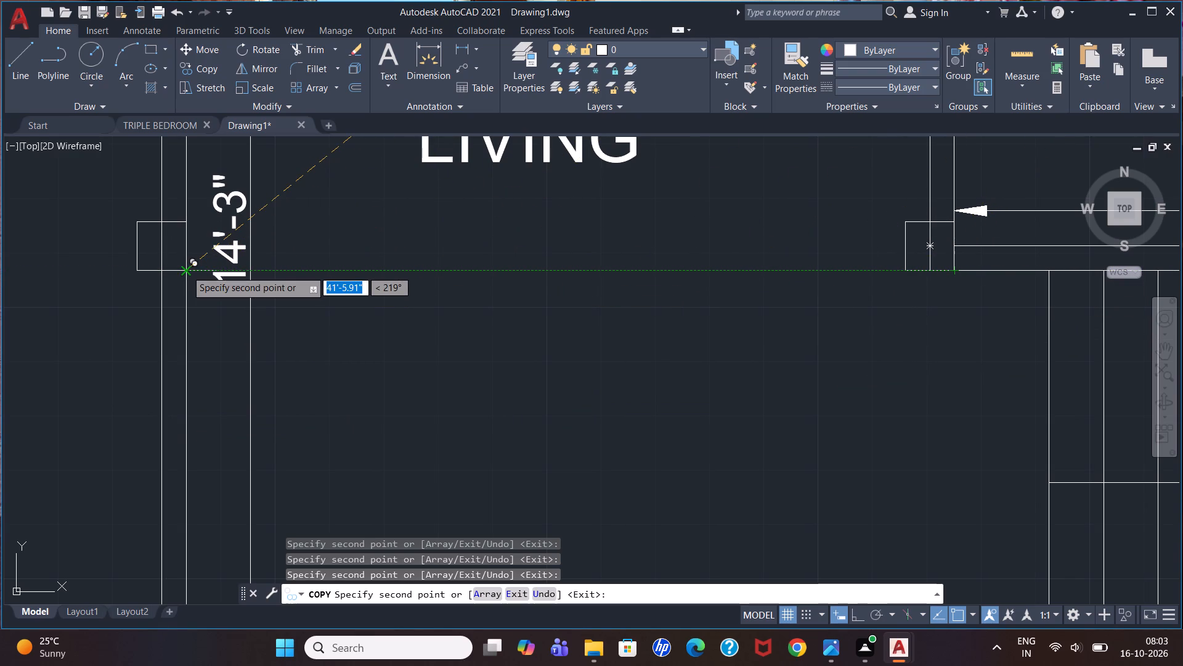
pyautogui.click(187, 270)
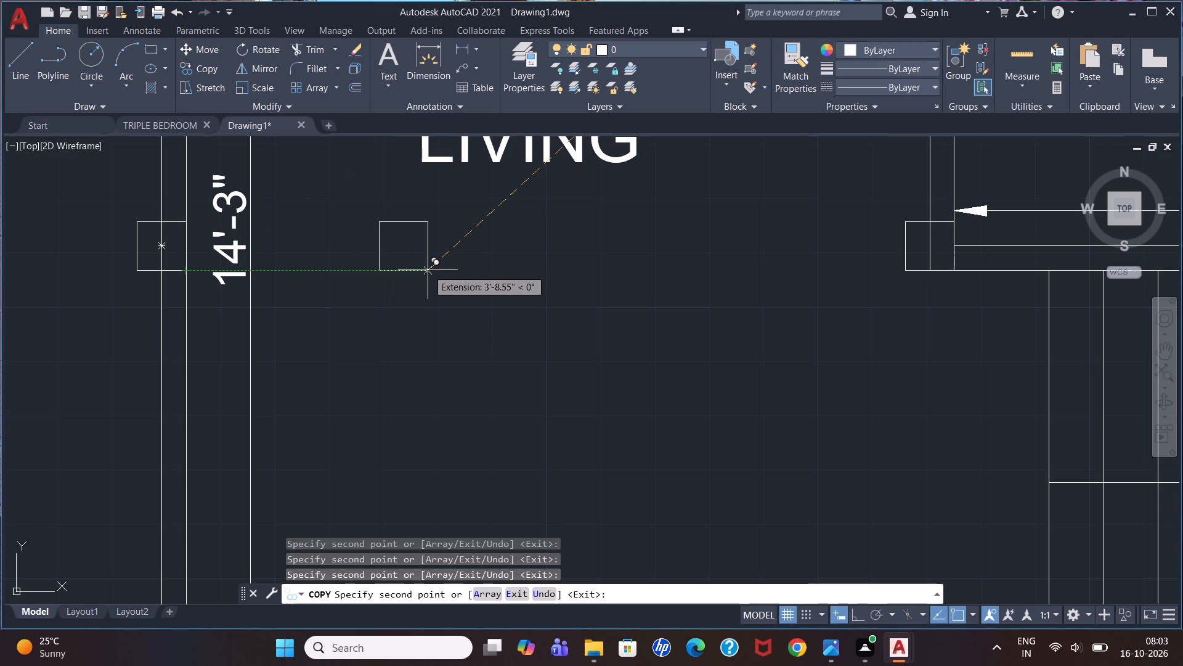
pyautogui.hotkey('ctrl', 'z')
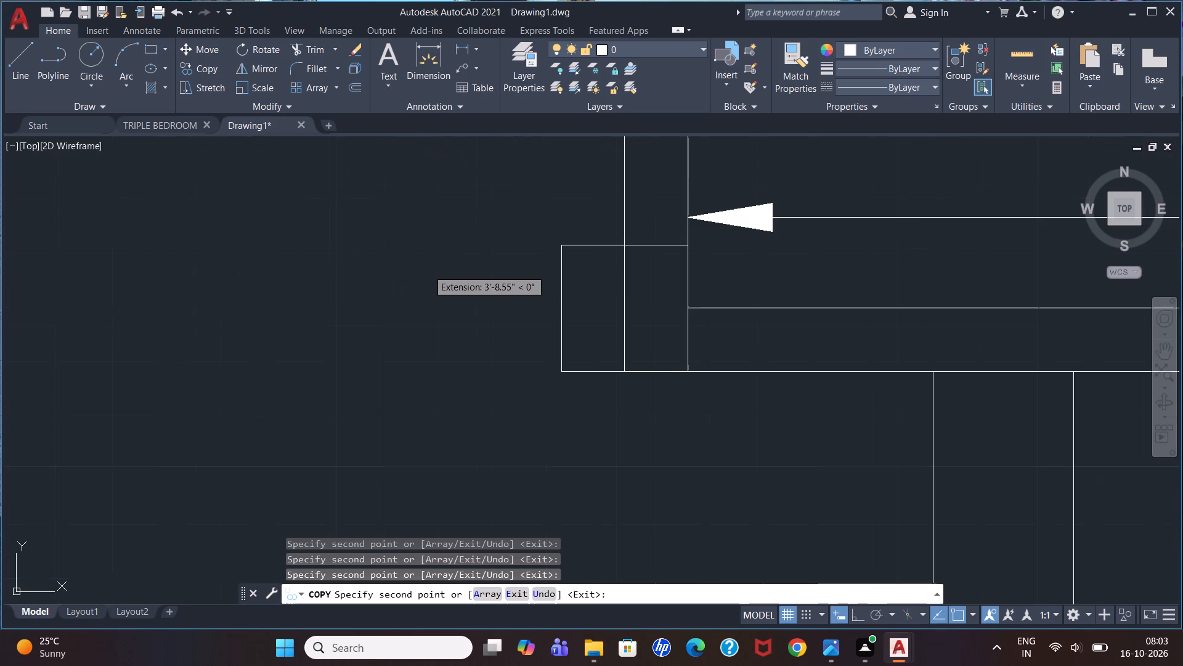
# Place a copy on the living room's left outer wall, level with the bedroom–stair wall's square and with its left edge on the outer line.
pyautogui.scroll(-1, 428, 269)
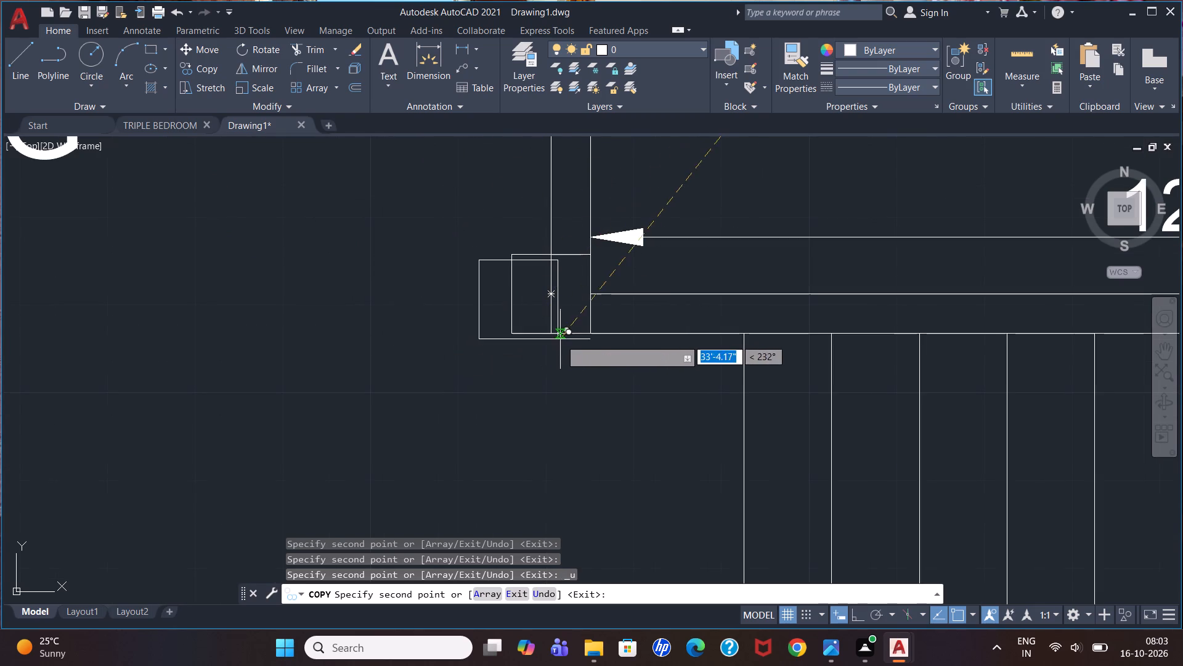
pyautogui.scroll(-4, 599, 321)
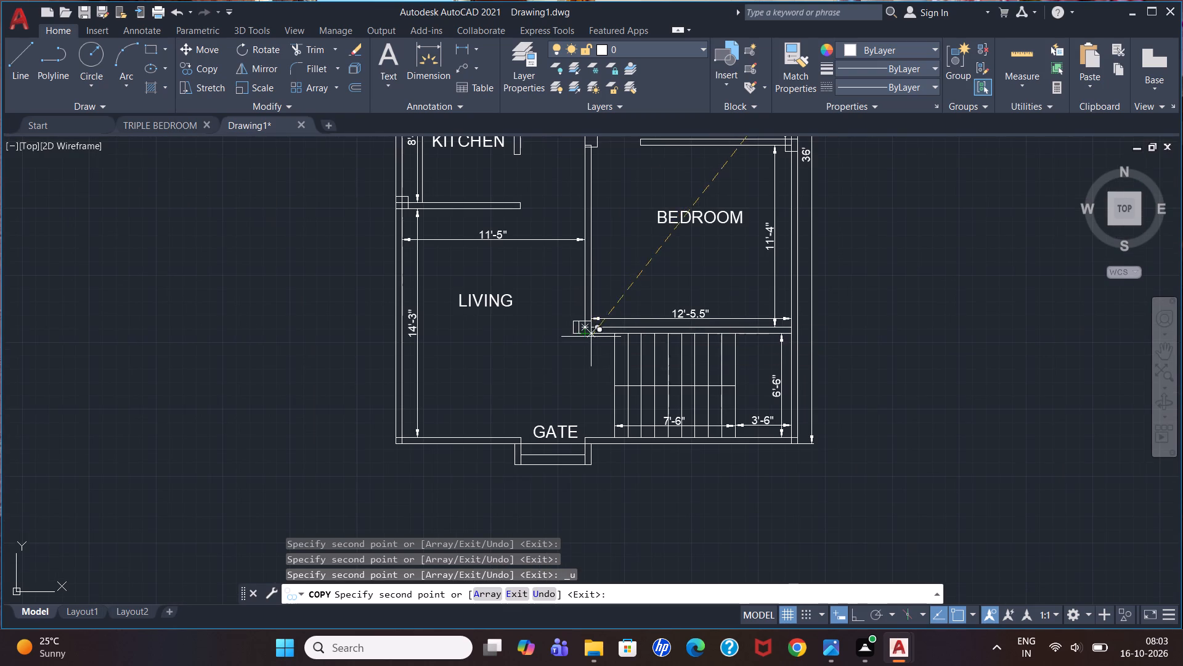
pyautogui.scroll(2, 590, 332)
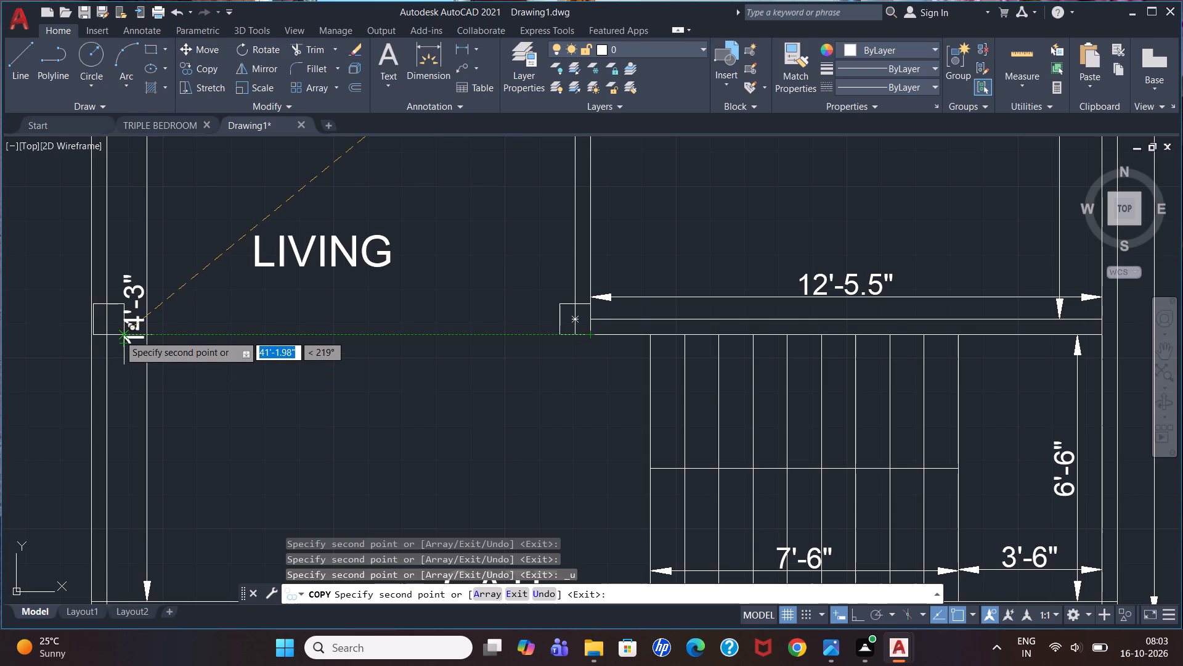
pyautogui.click(119, 334)
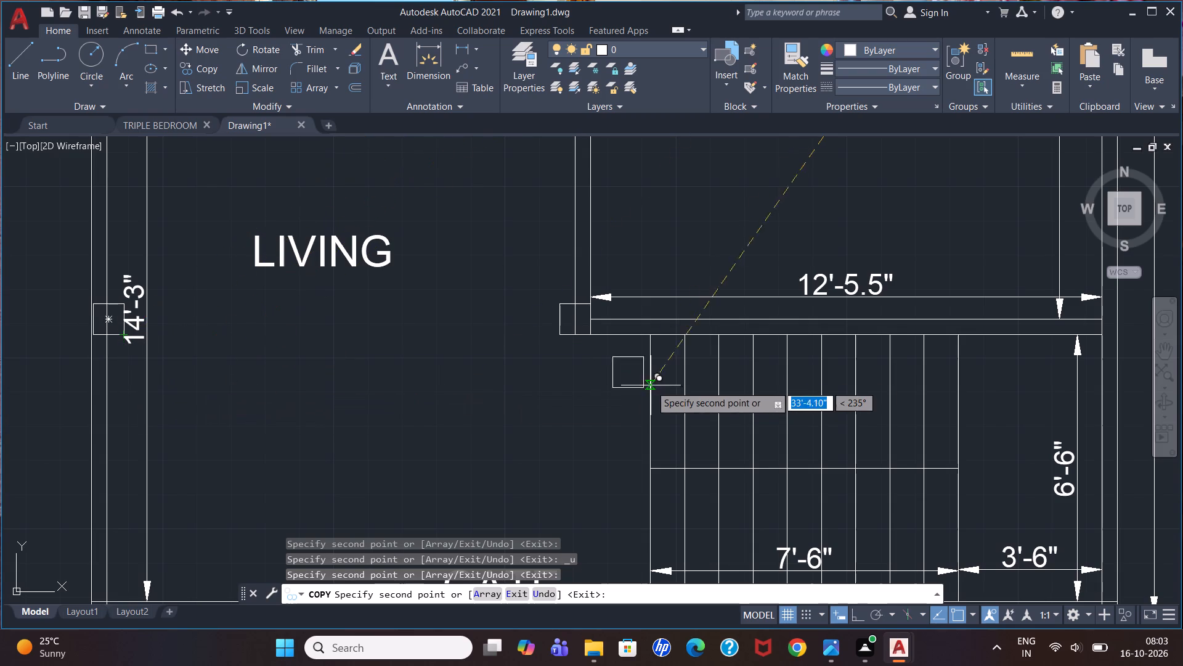
# Place another copy at the bedroom–stair wall's junction with the right outer wall, flush with the outer line and the cross wall's lower line.
pyautogui.scroll(-2, 673, 374)
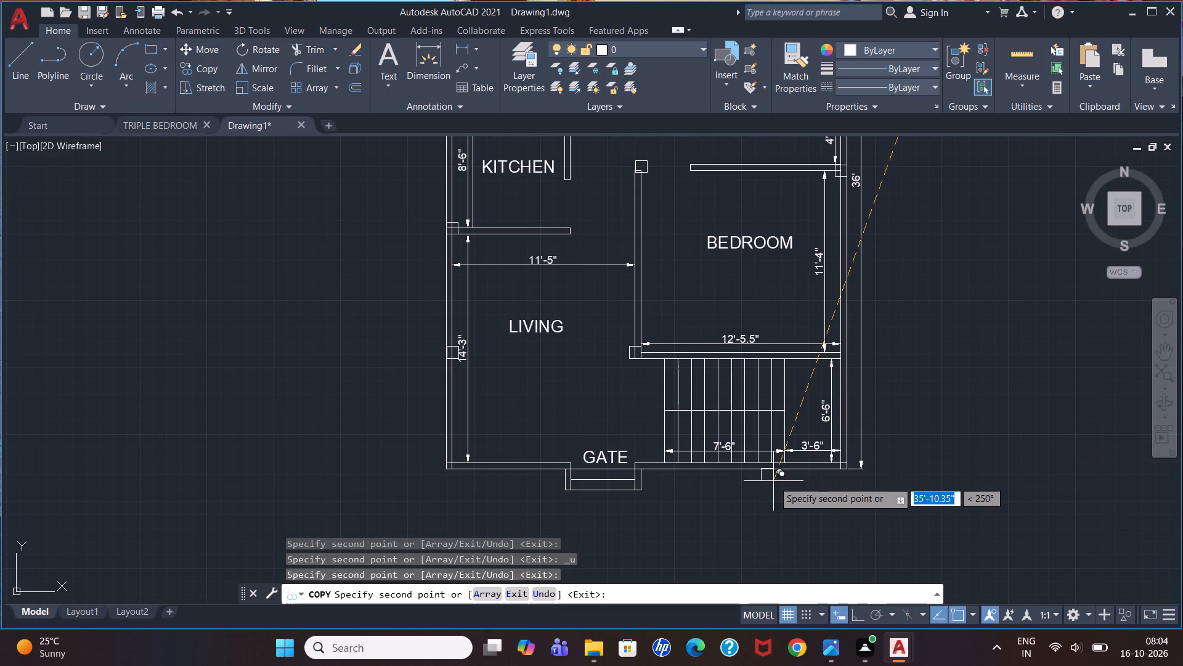
pyautogui.scroll(2, 840, 360)
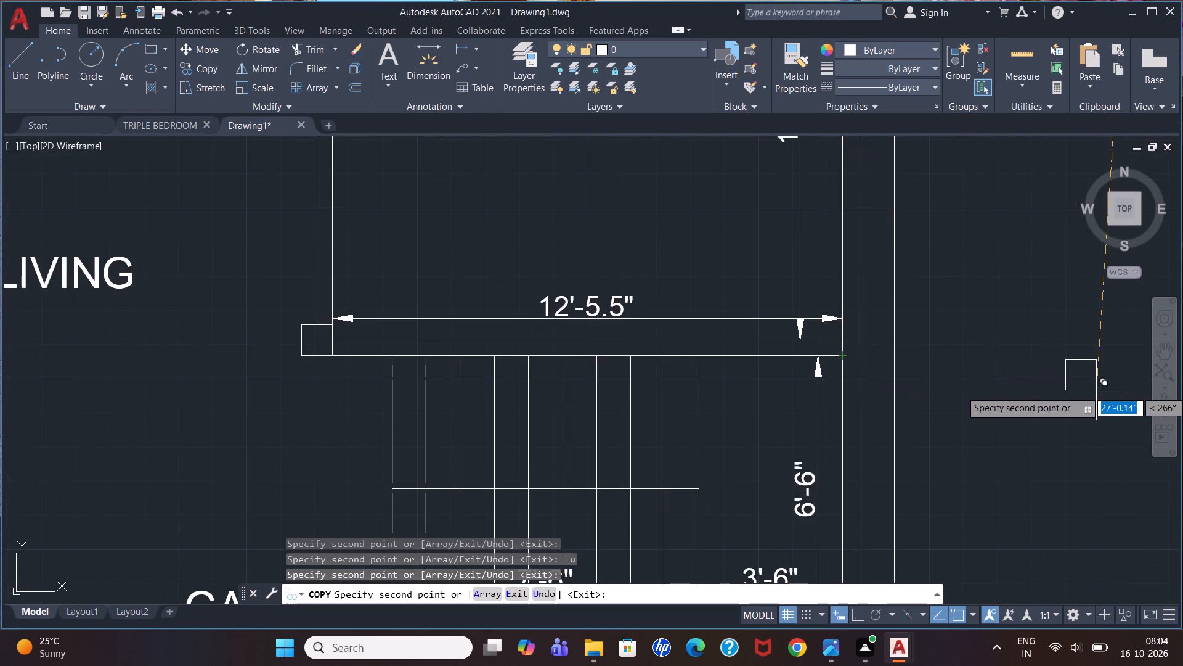
pyautogui.click(855, 353)
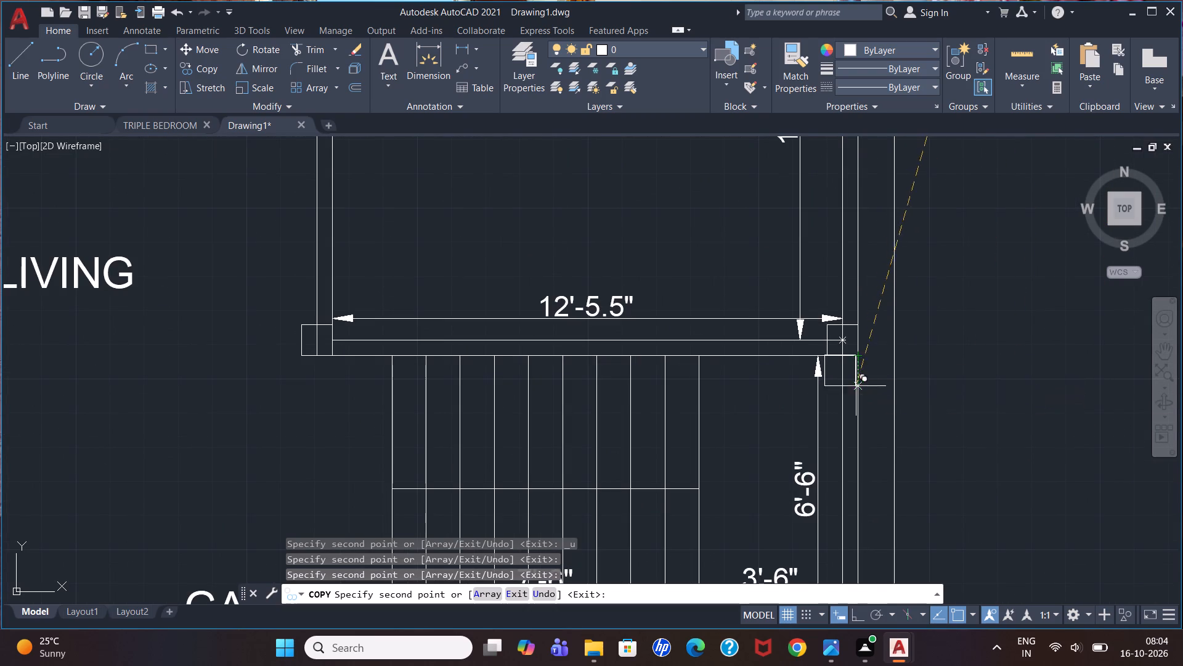
# Place another copy at the house's bottom-left outer corner, flush with both outer wall lines.
pyautogui.scroll(-3, 619, 371)
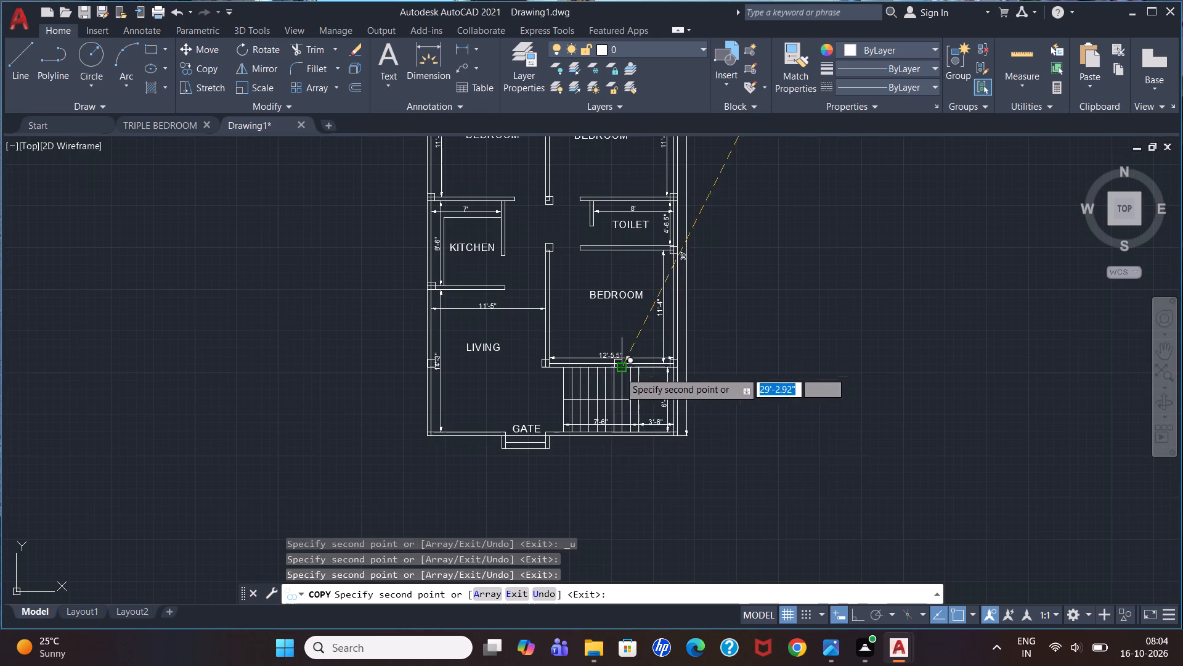
pyautogui.scroll(1, 367, 494)
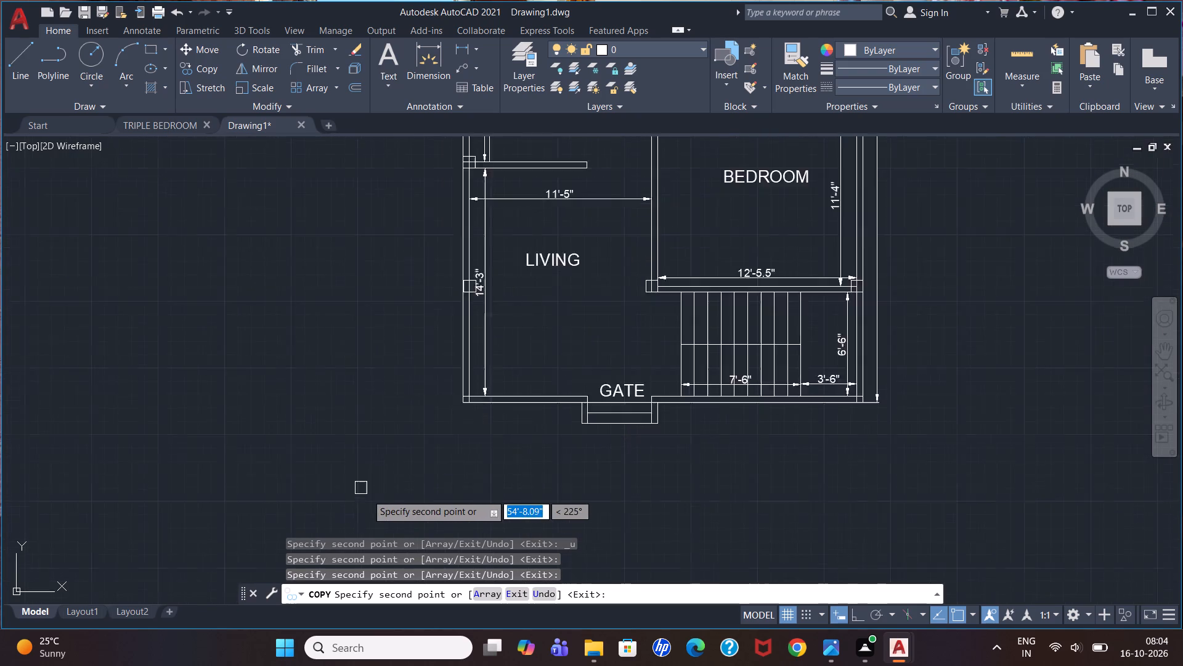
pyautogui.scroll(2, 367, 494)
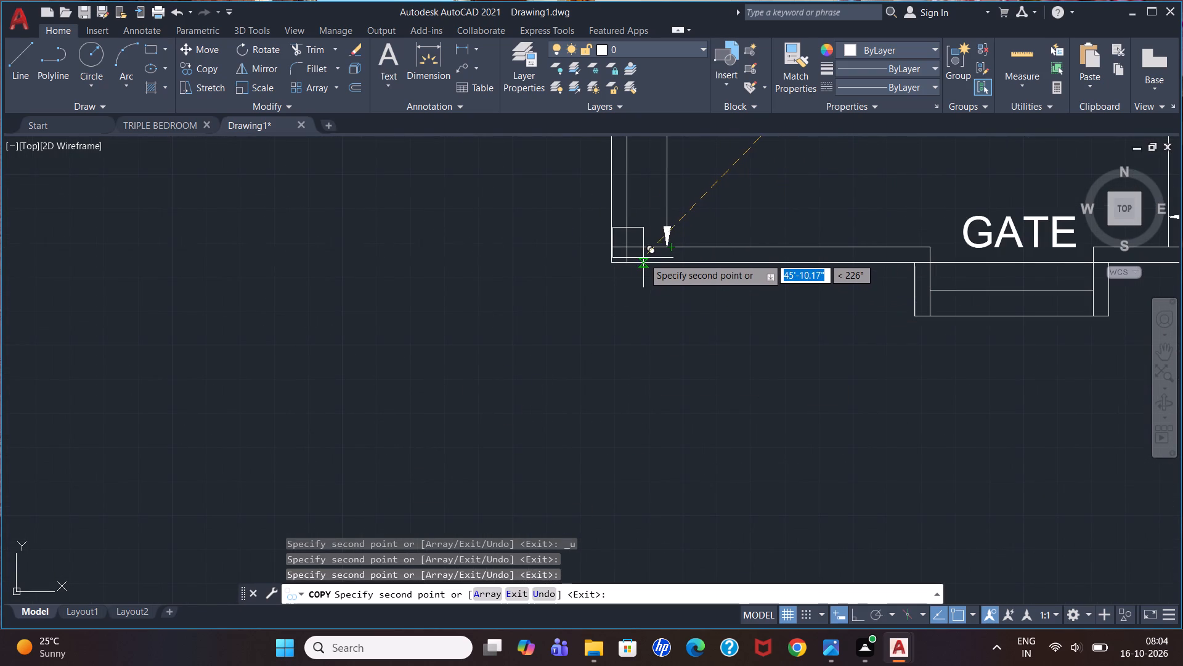
pyautogui.scroll(2, 644, 258)
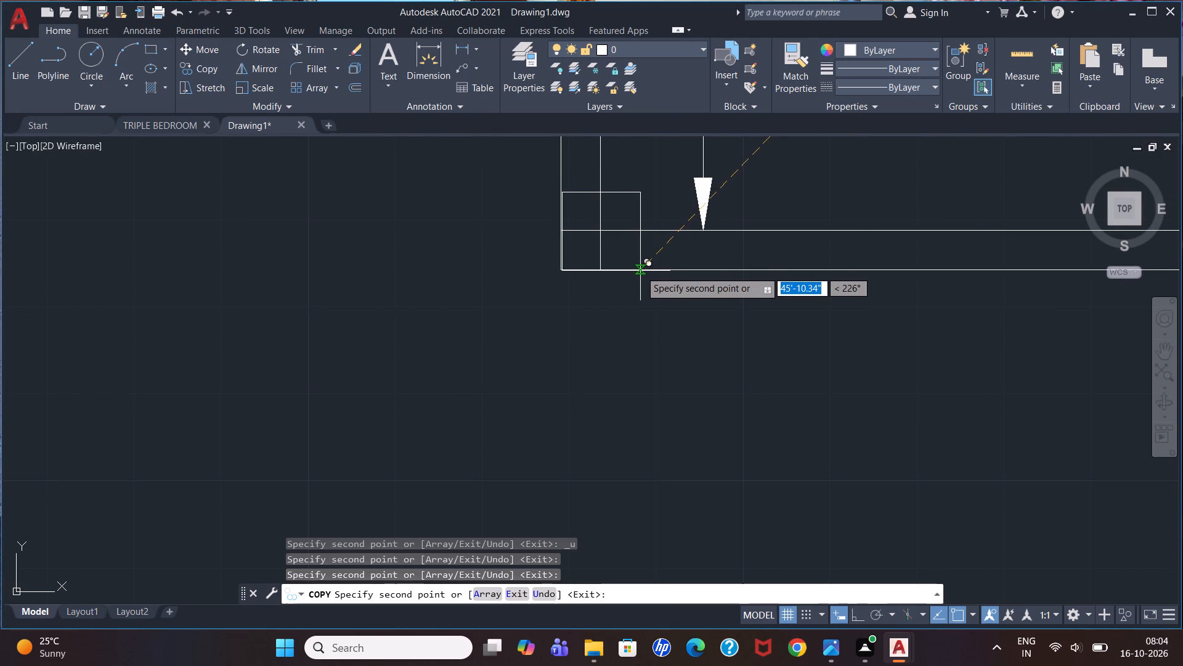
pyautogui.click(638, 270)
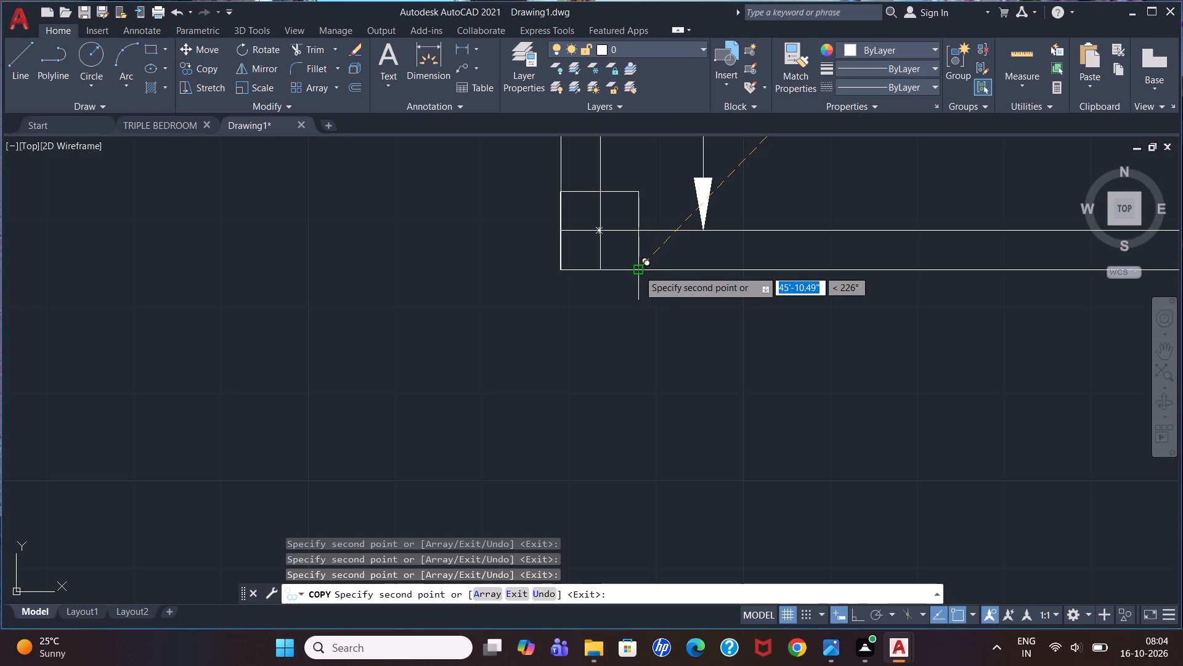
# Place another copy at the right side of the gate opening, flush with the wall end and the bottom wall's outer line.
pyautogui.scroll(-3, 677, 327)
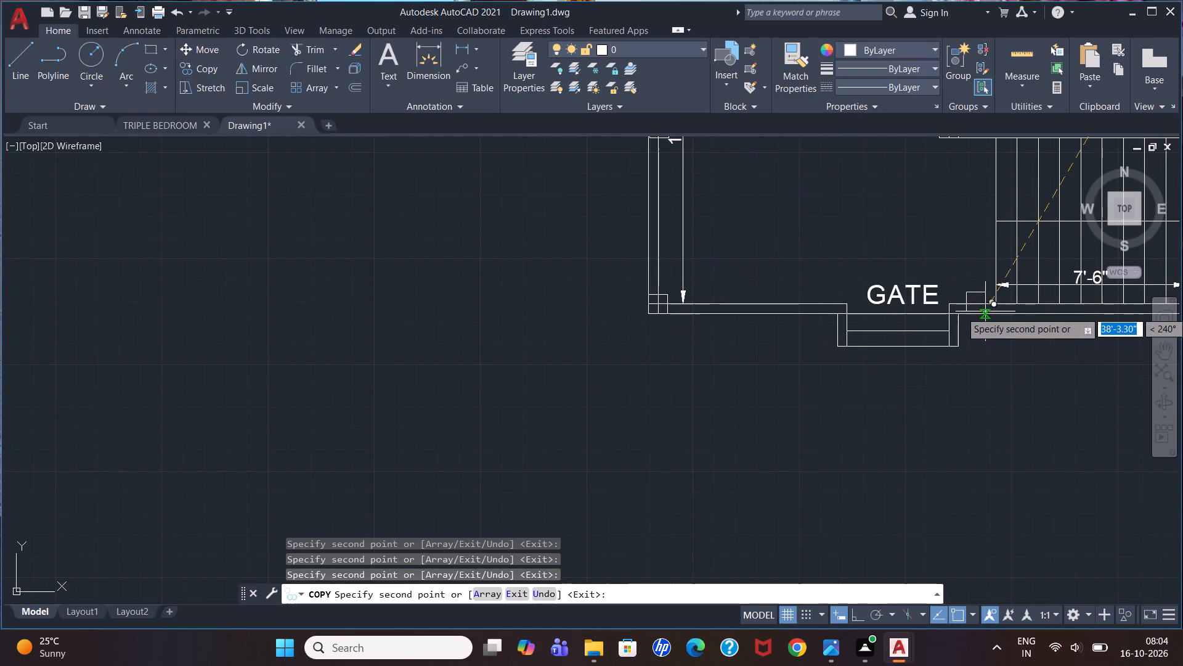
pyautogui.scroll(3, 1033, 278)
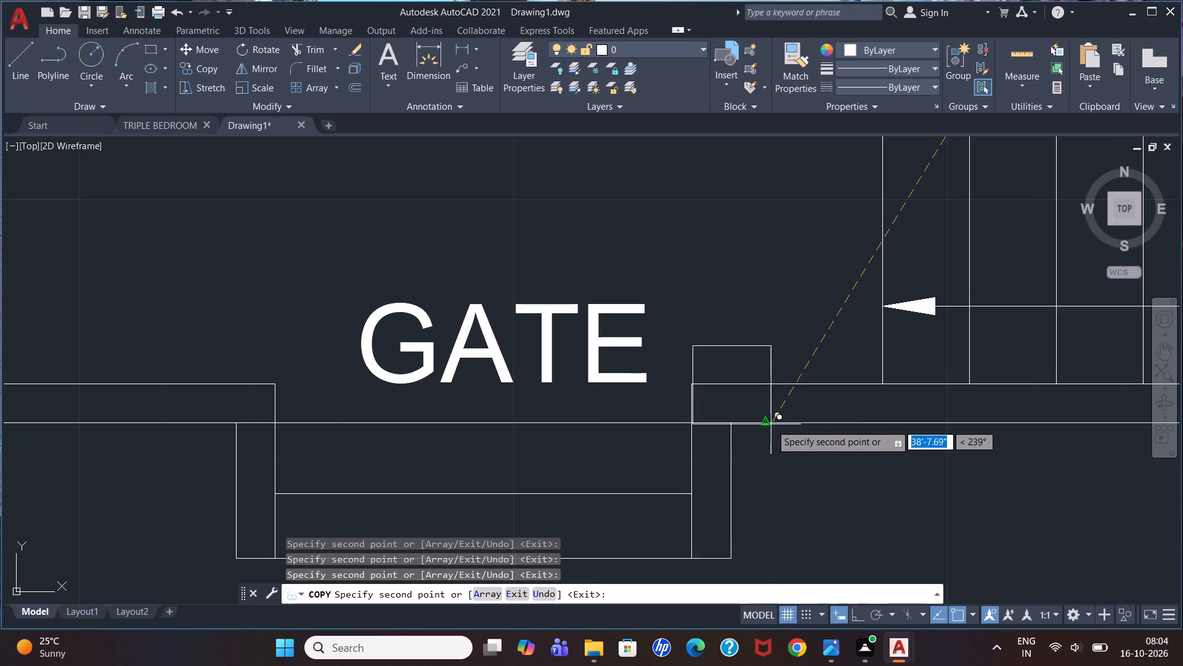
pyautogui.scroll(3, 765, 425)
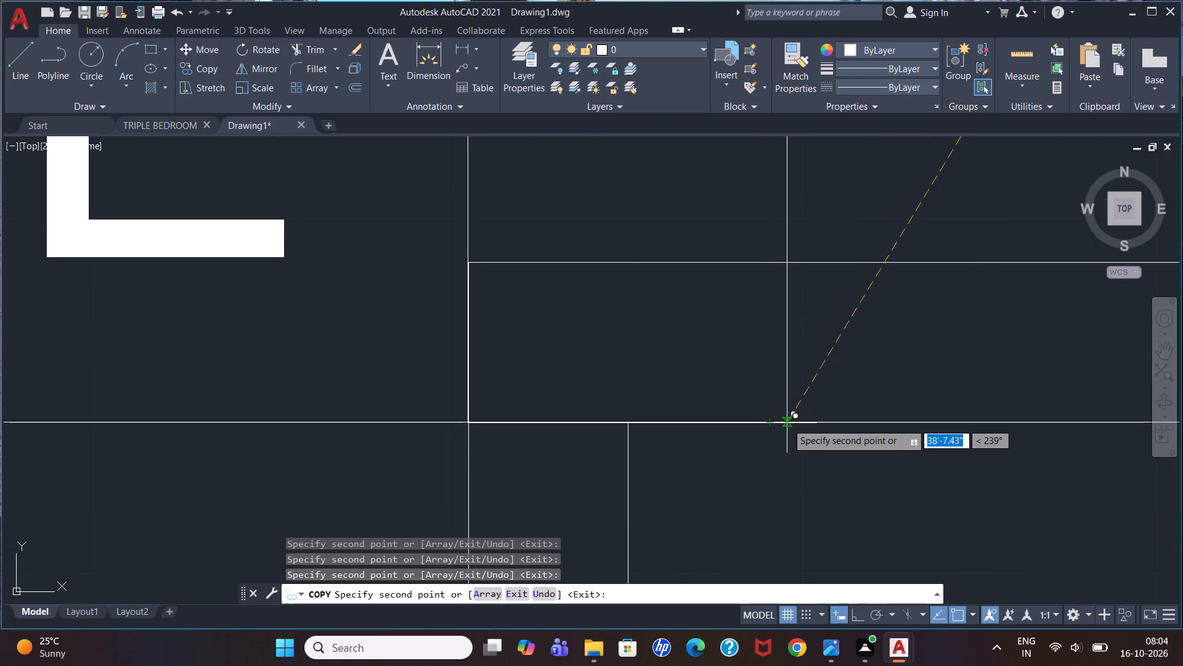
pyautogui.click(787, 423)
# Place the last copy at the house's bottom-right outer corner, flush with both outer wall lines, and end the copying.
pyautogui.scroll(-6, 860, 401)
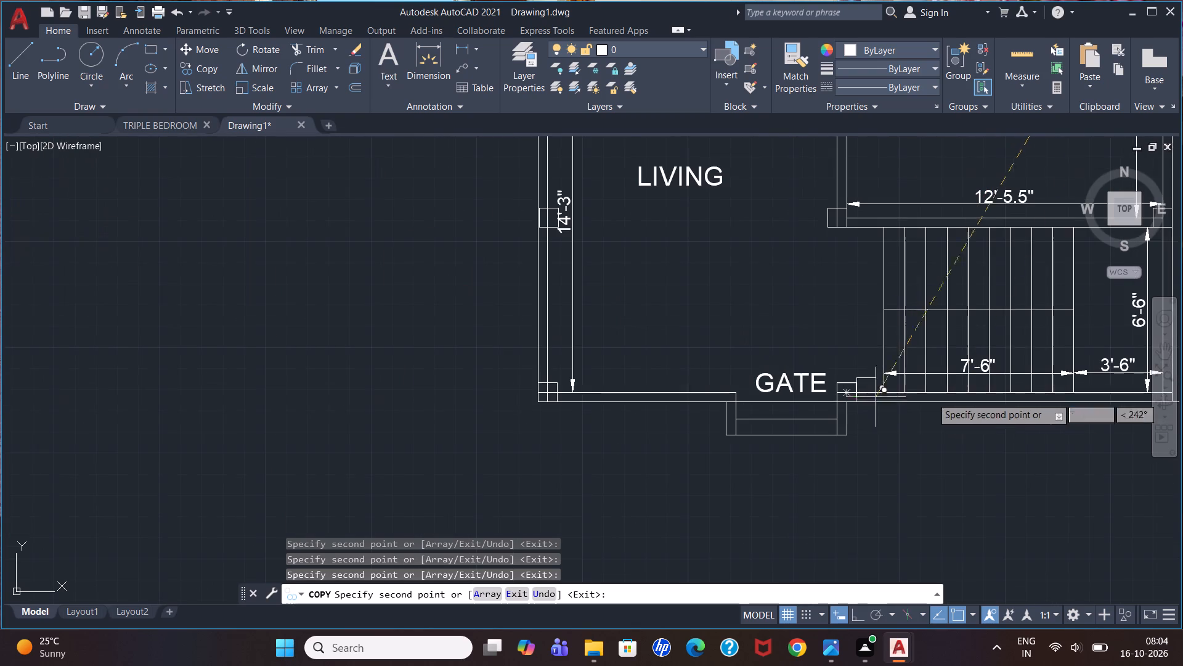
pyautogui.scroll(-2, 1018, 398)
pyautogui.scroll(4, 1100, 393)
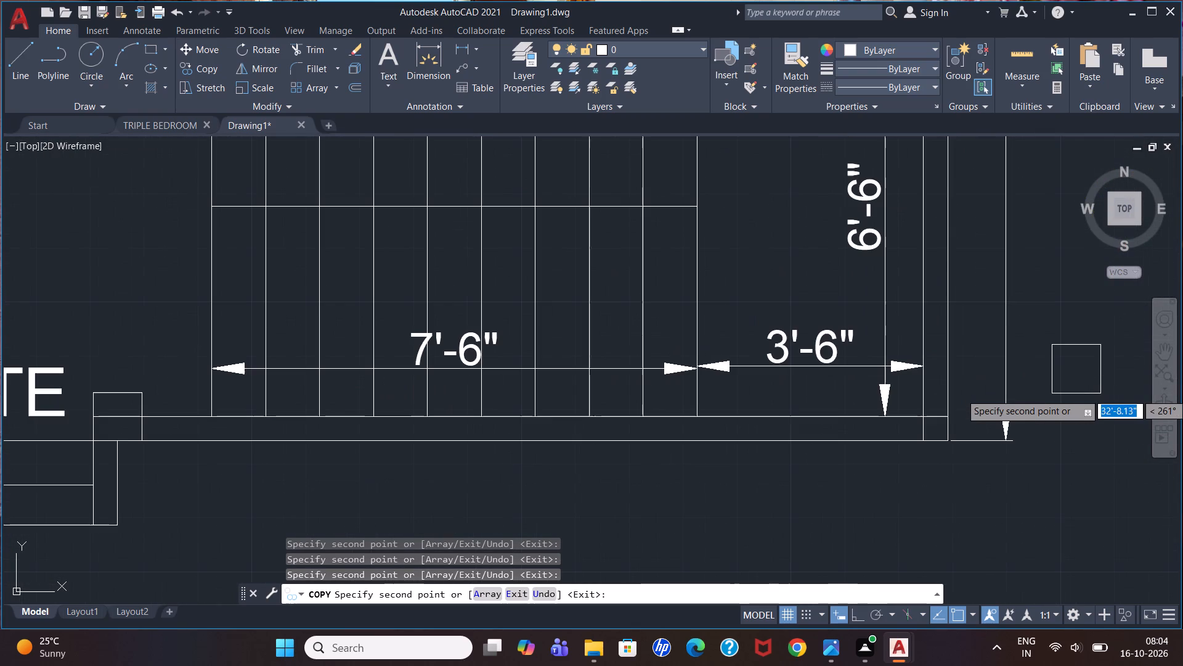
pyautogui.scroll(2, 1037, 436)
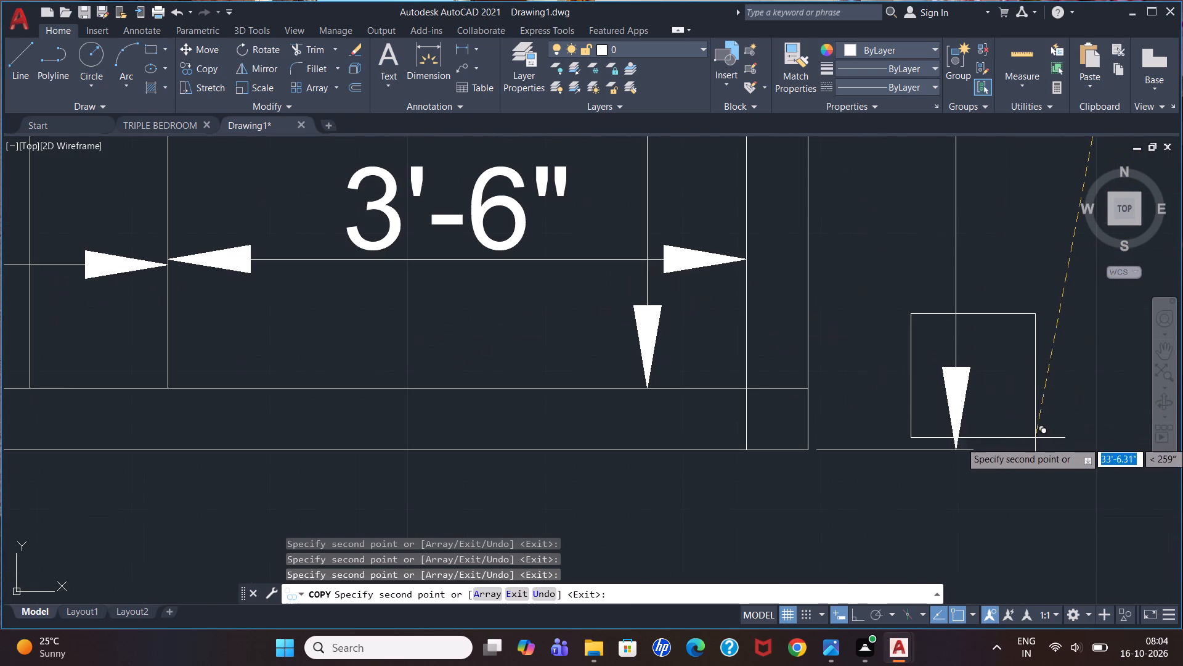
pyautogui.click(810, 446)
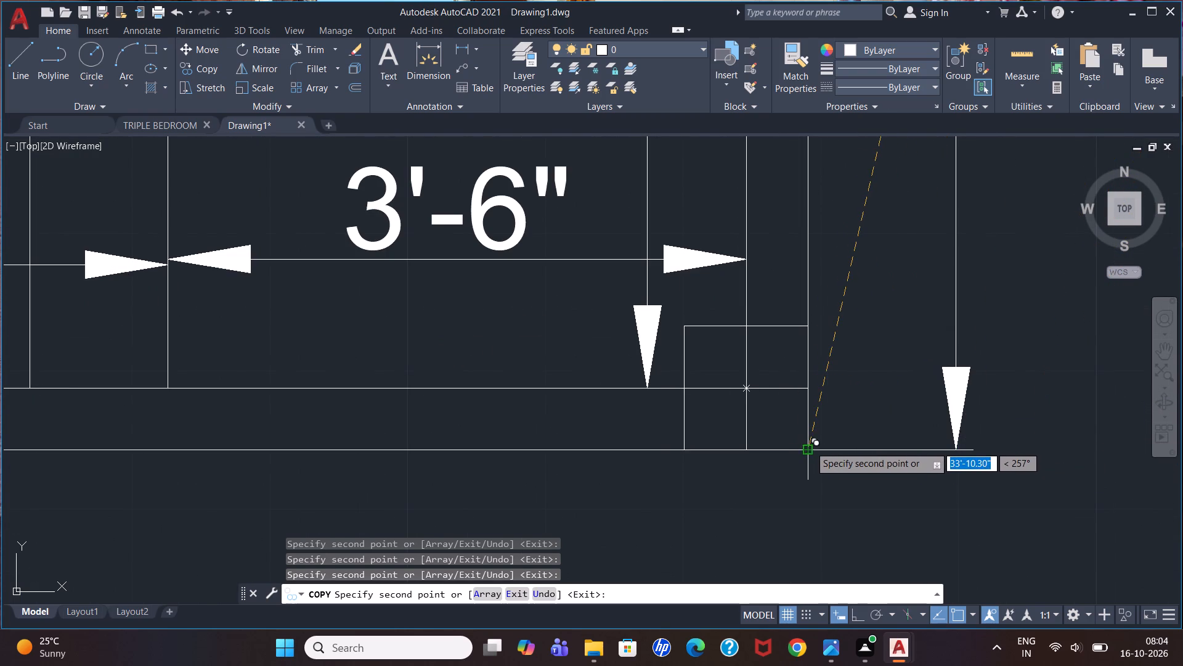
pyautogui.press('Escape')
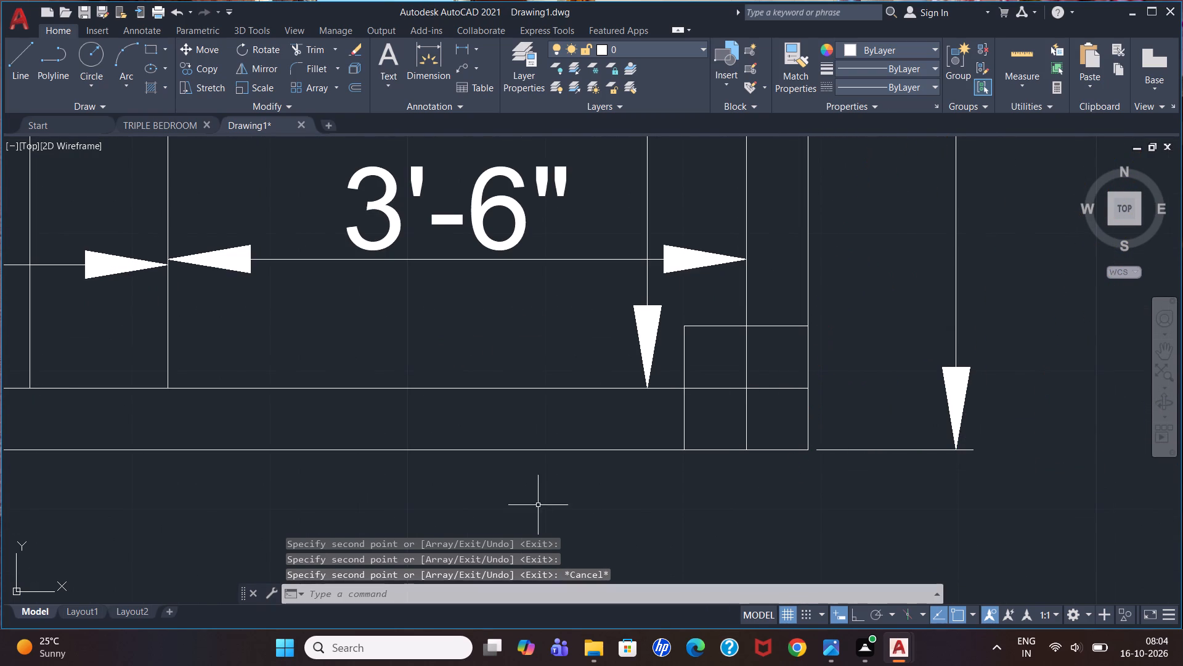
pyautogui.press('Escape')
pyautogui.press('Escape')
pyautogui.scroll(-6, 643, 432)
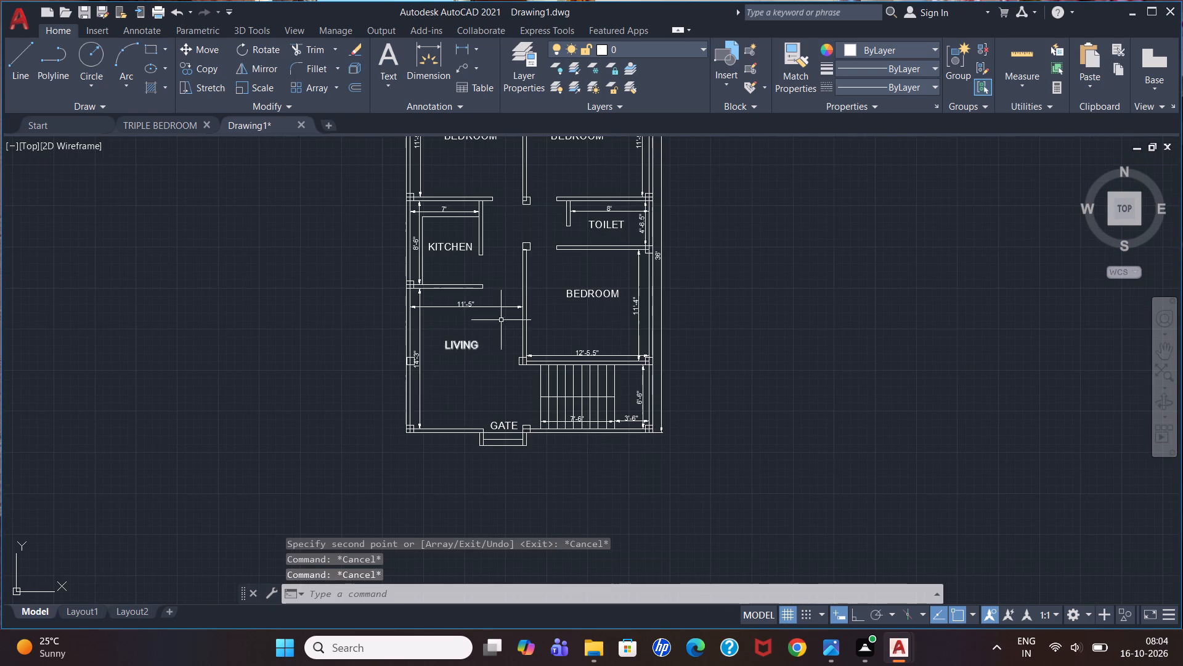
# Trim away the wall lines running inside the square at the house's top-left outer corner.
pyautogui.scroll(-2, 527, 295)
pyautogui.scroll(3, 558, 226)
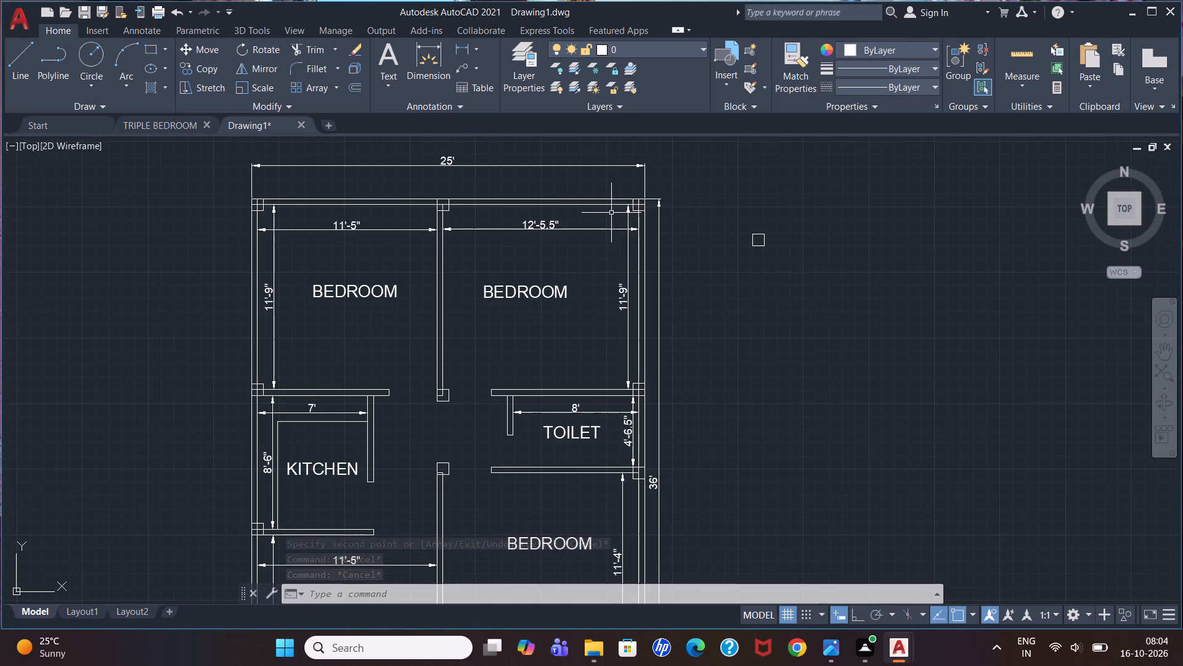
pyautogui.write('TR')
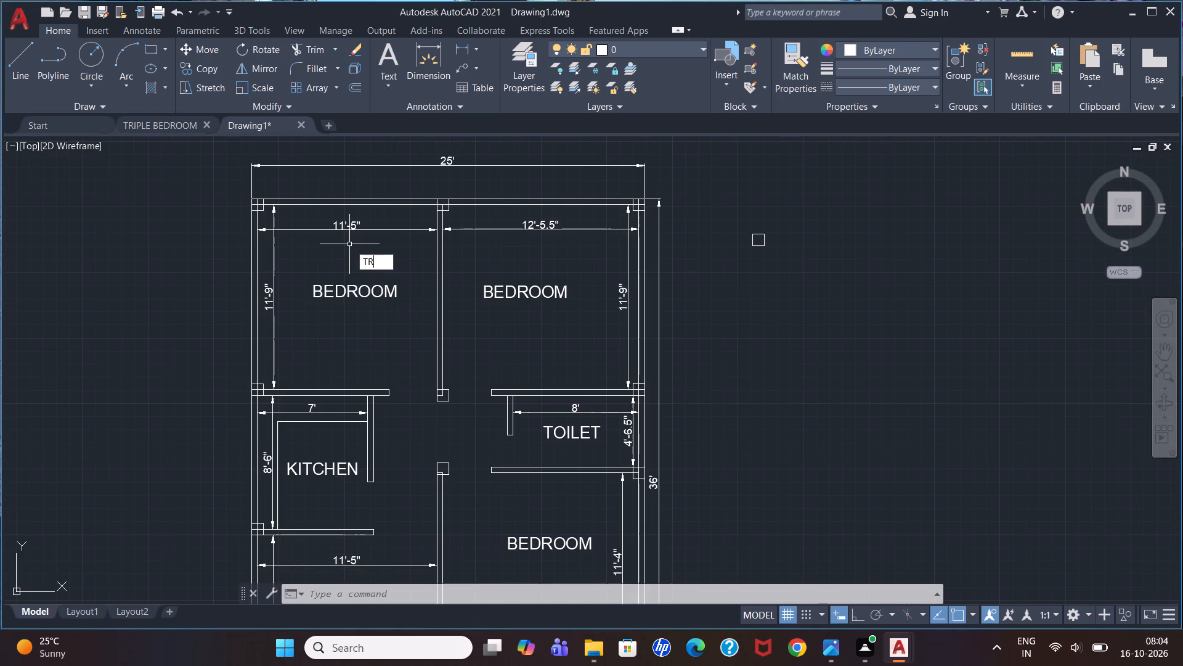
pyautogui.press('Return')
pyautogui.scroll(2, 301, 204)
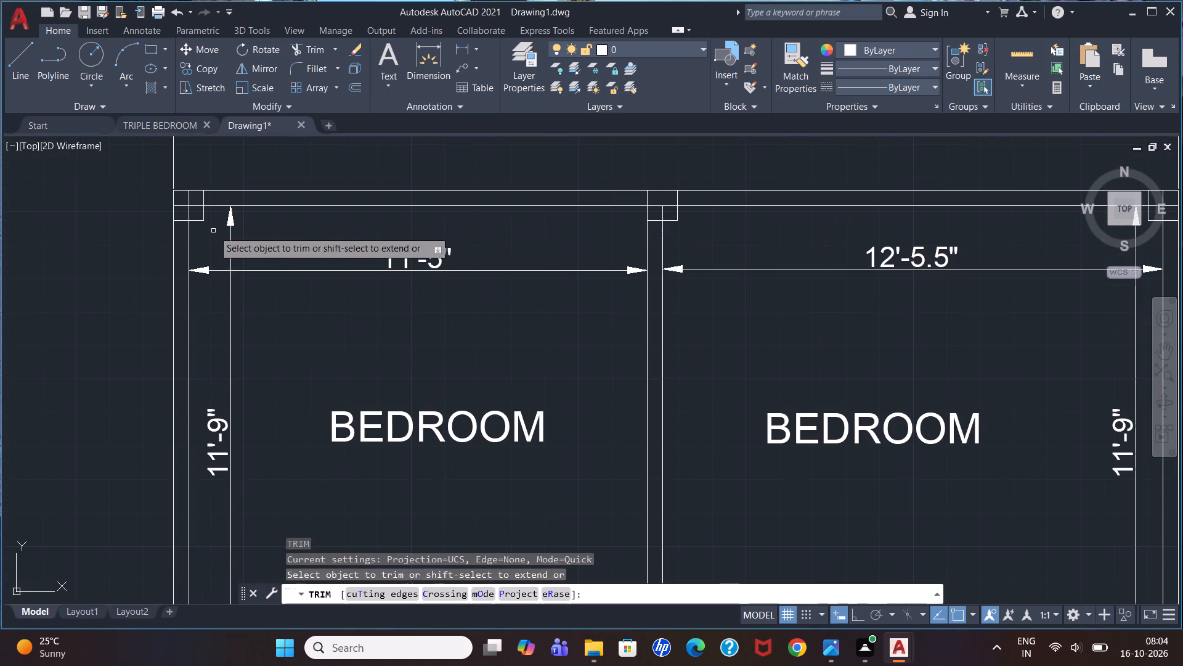
pyautogui.click(189, 200)
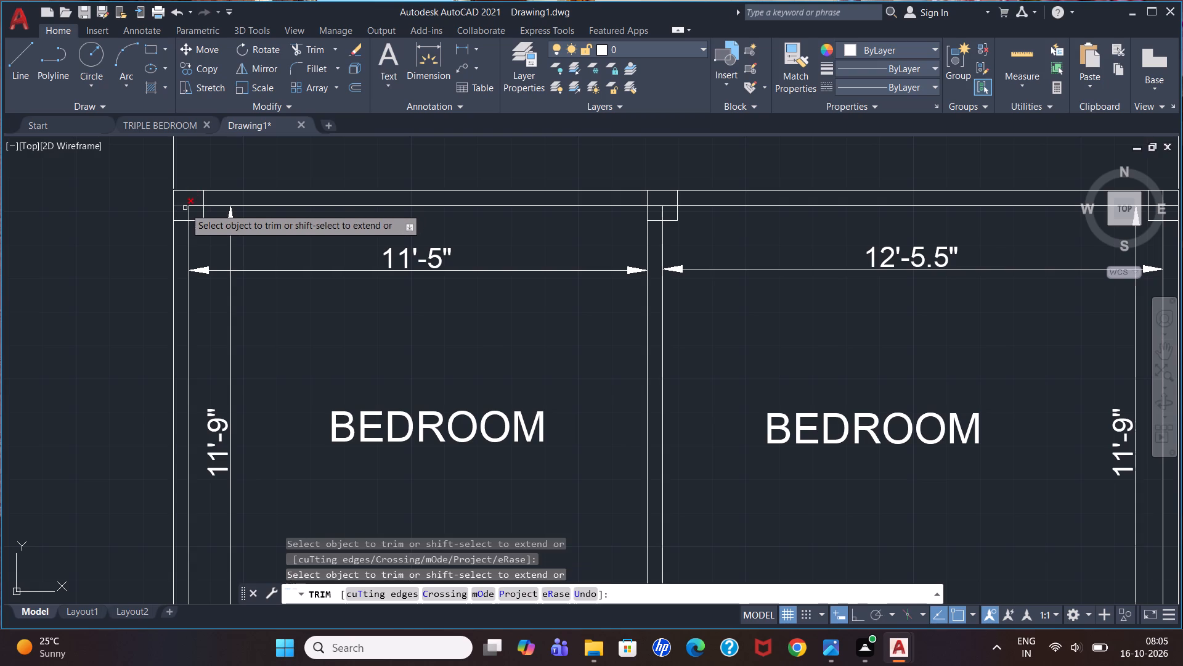
pyautogui.click(185, 208)
pyautogui.click(199, 202)
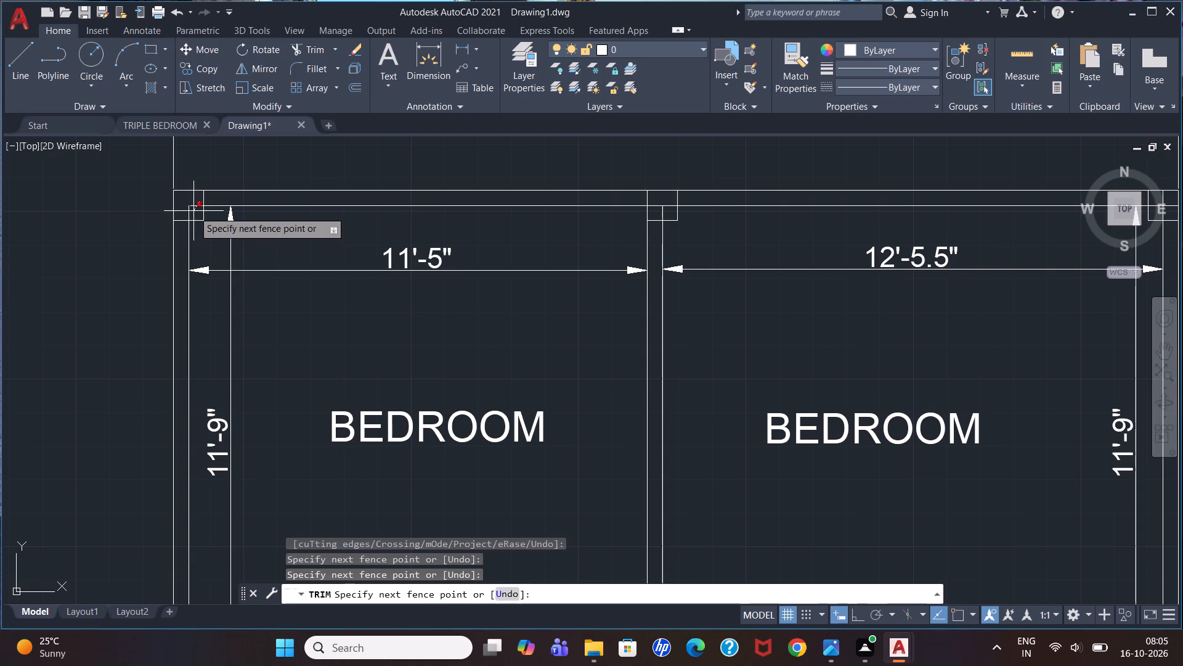
pyautogui.click(184, 216)
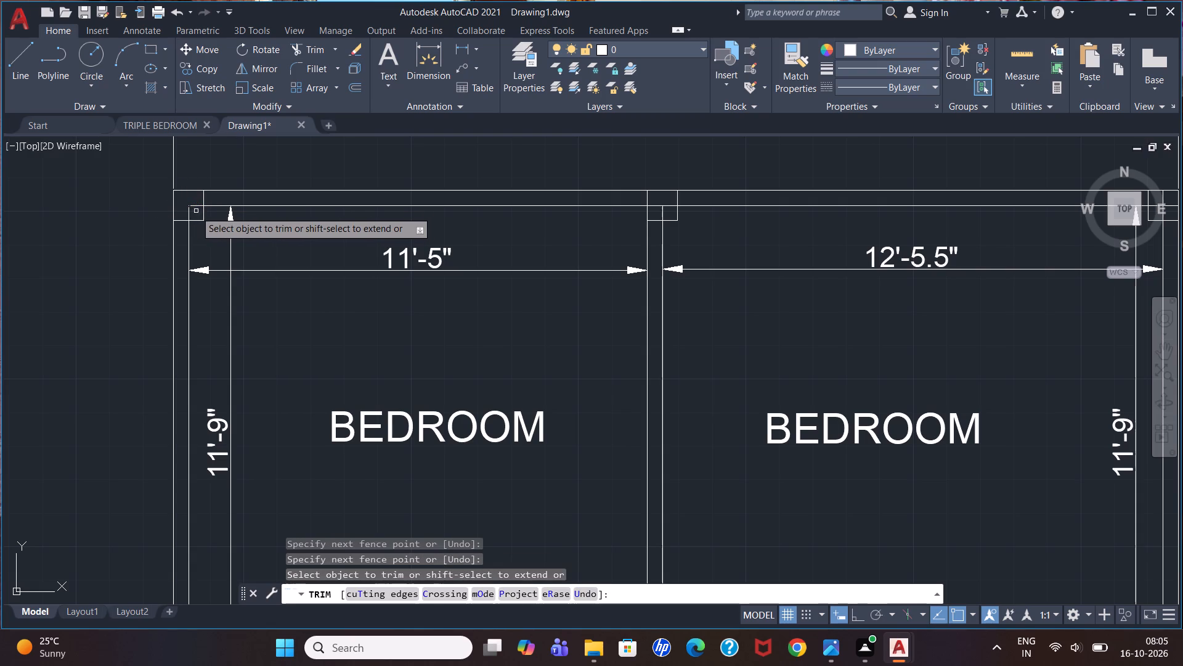
pyautogui.click(195, 207)
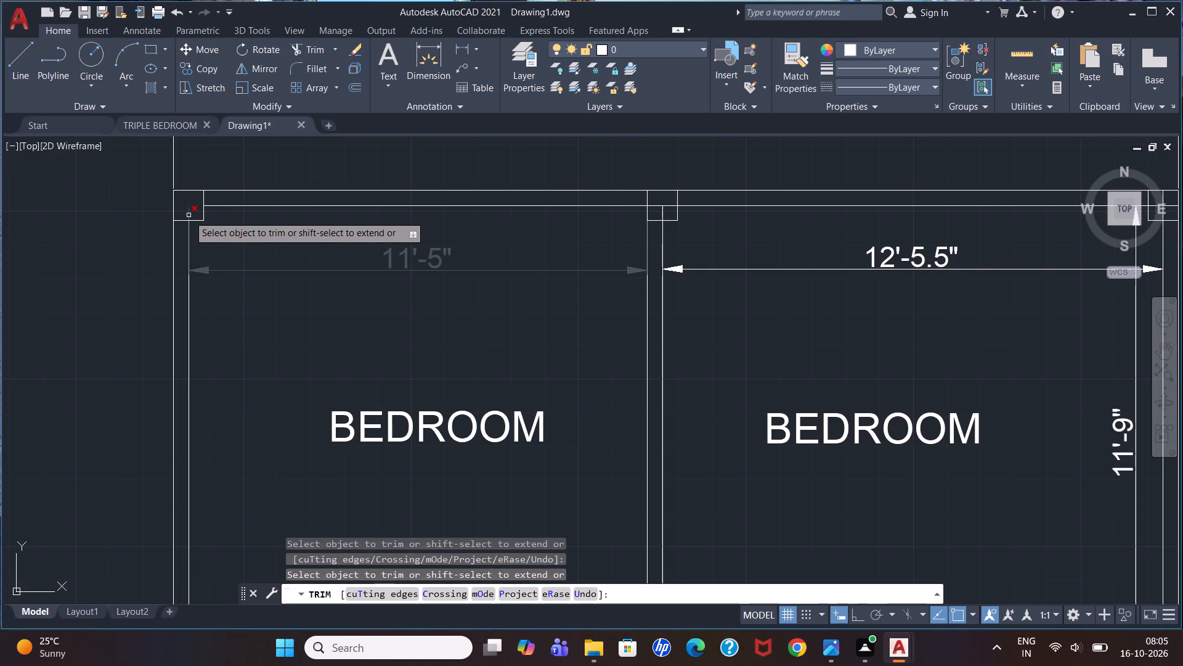
pyautogui.click(189, 215)
# Trim away the wall lines inside the square where the wall between the two upper bedrooms meets the top wall.
pyautogui.scroll(-3, 592, 265)
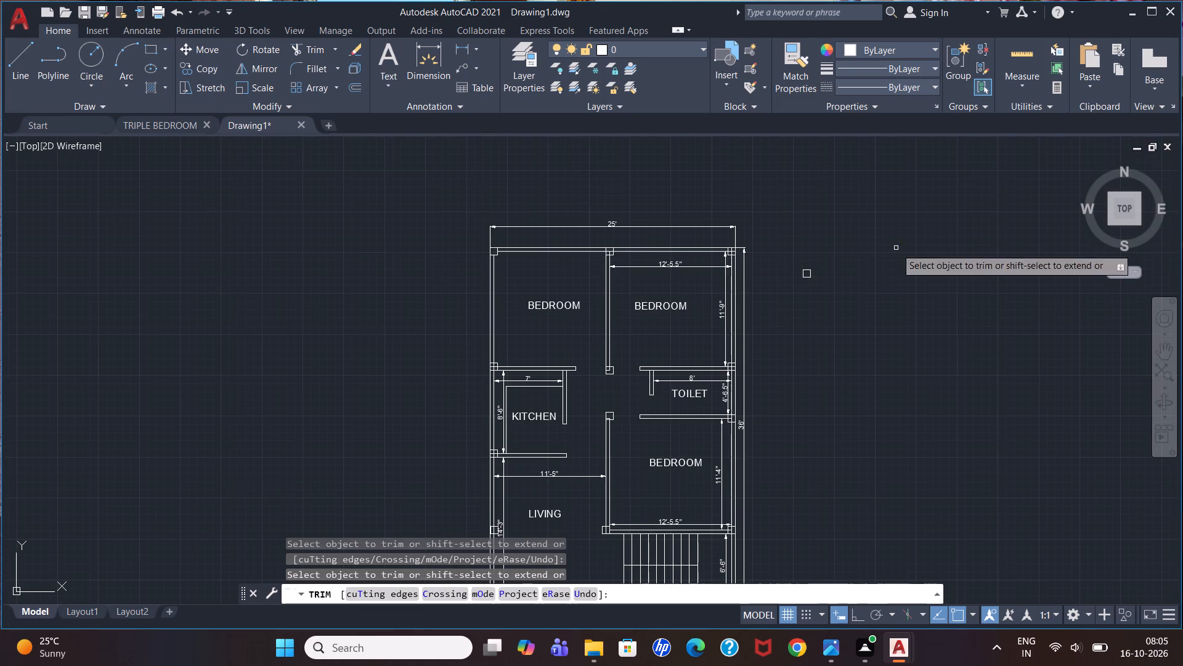
pyautogui.scroll(3, 744, 234)
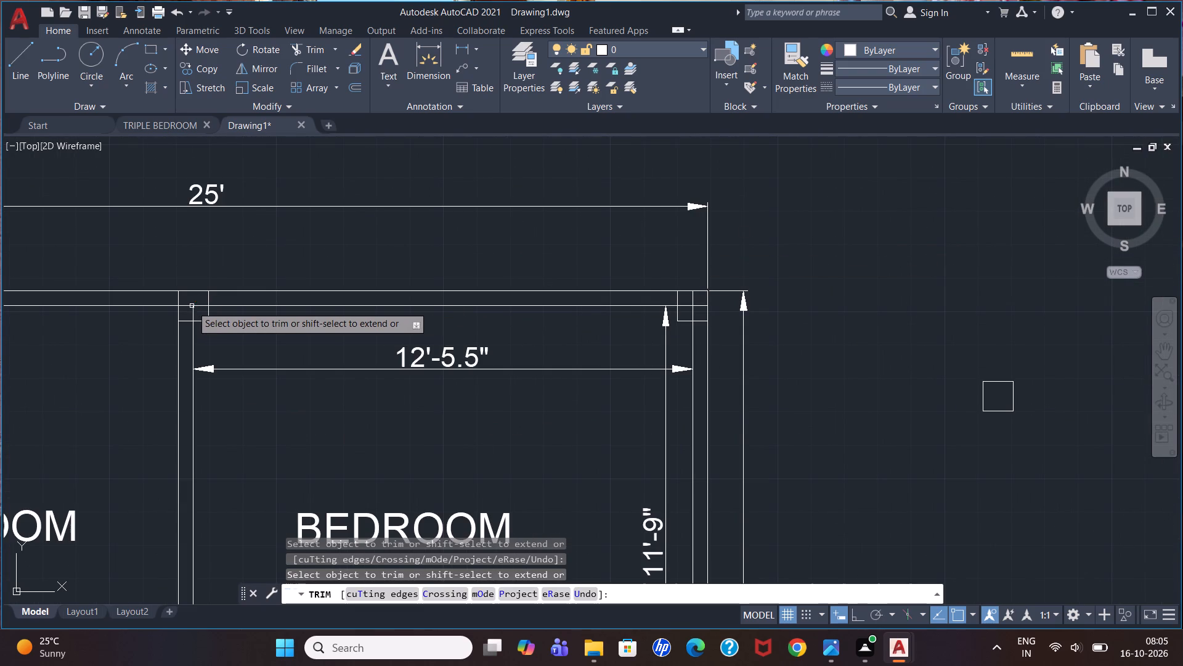
pyautogui.click(192, 306)
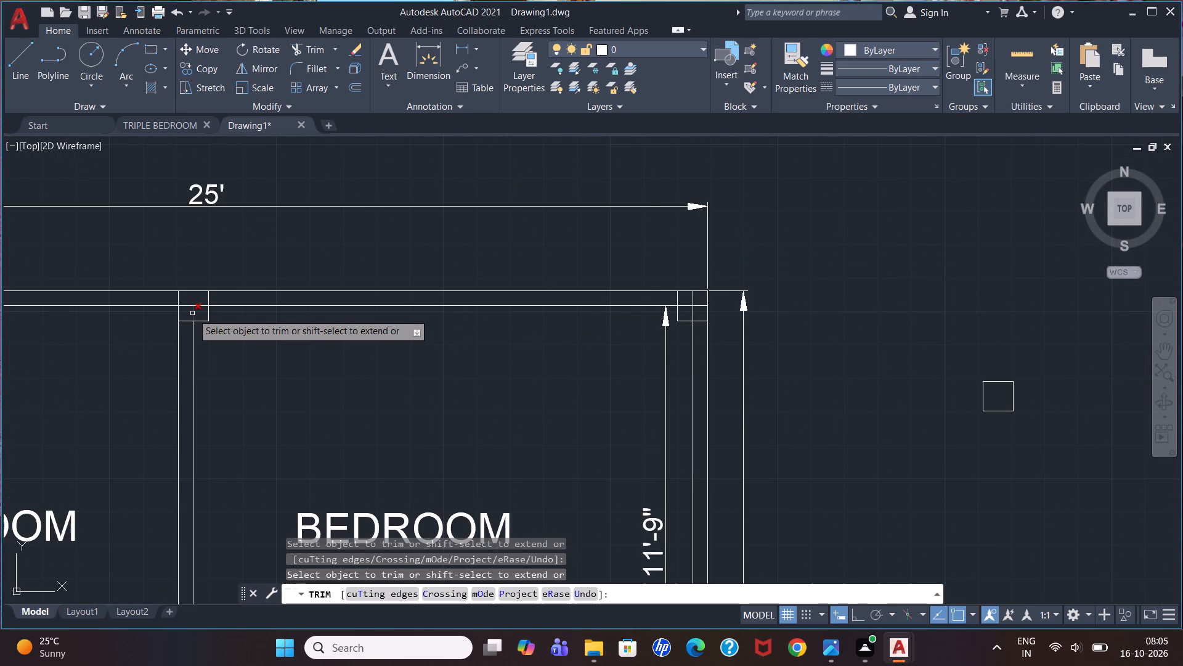
pyautogui.click(192, 313)
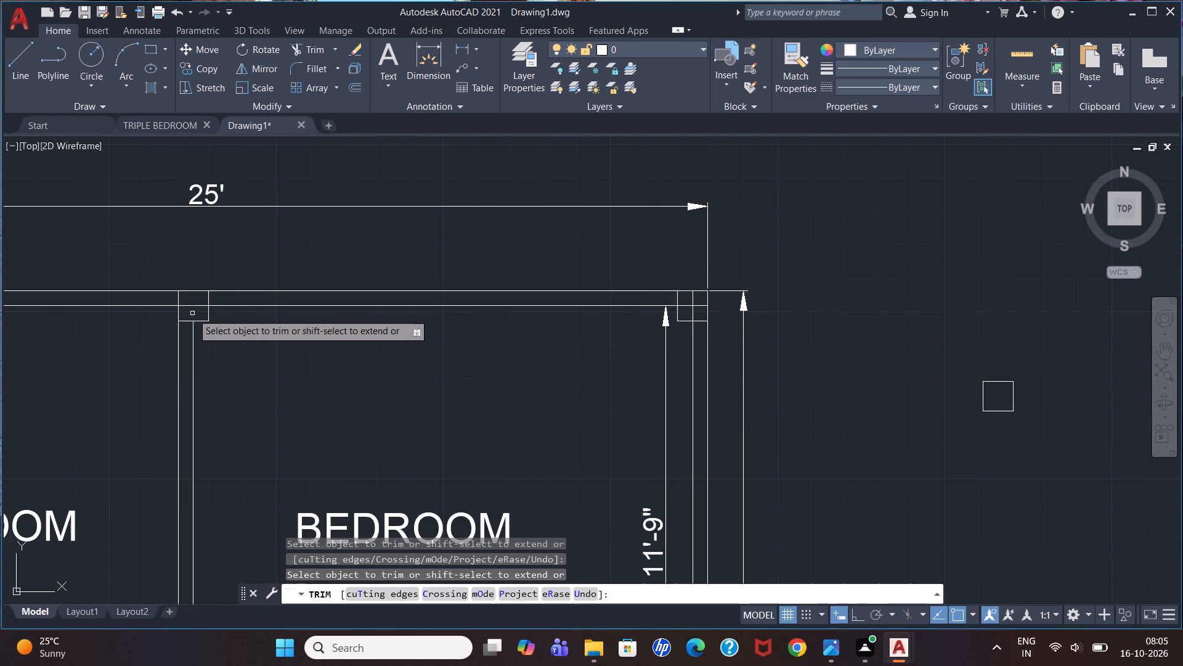
pyautogui.click(195, 306)
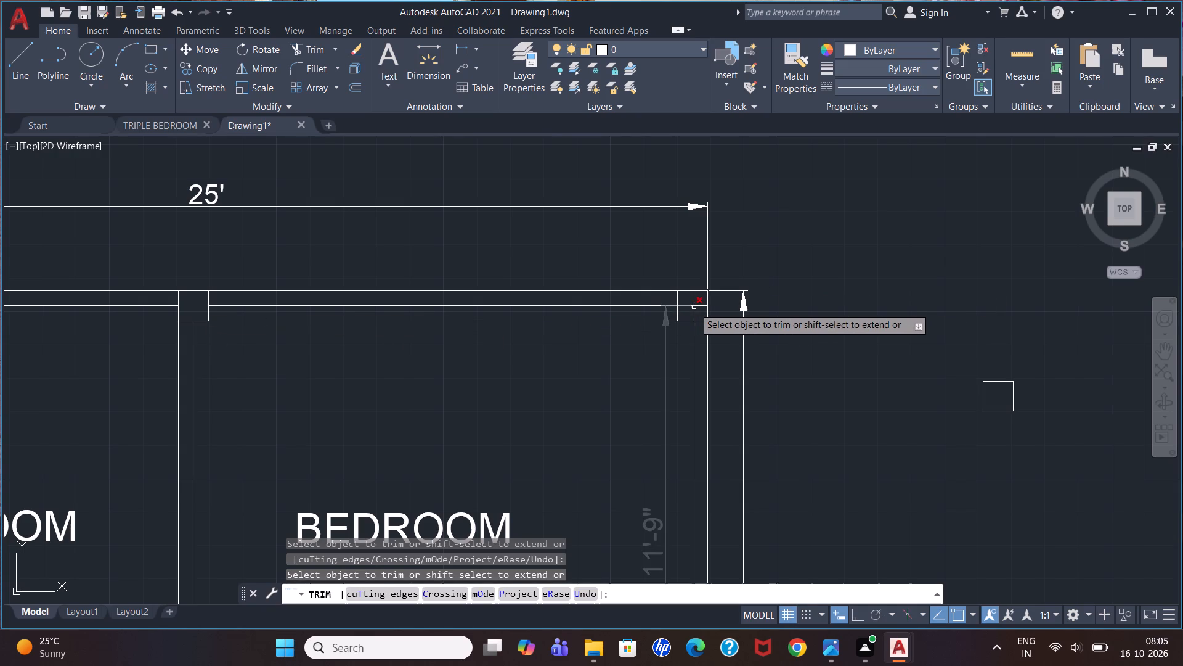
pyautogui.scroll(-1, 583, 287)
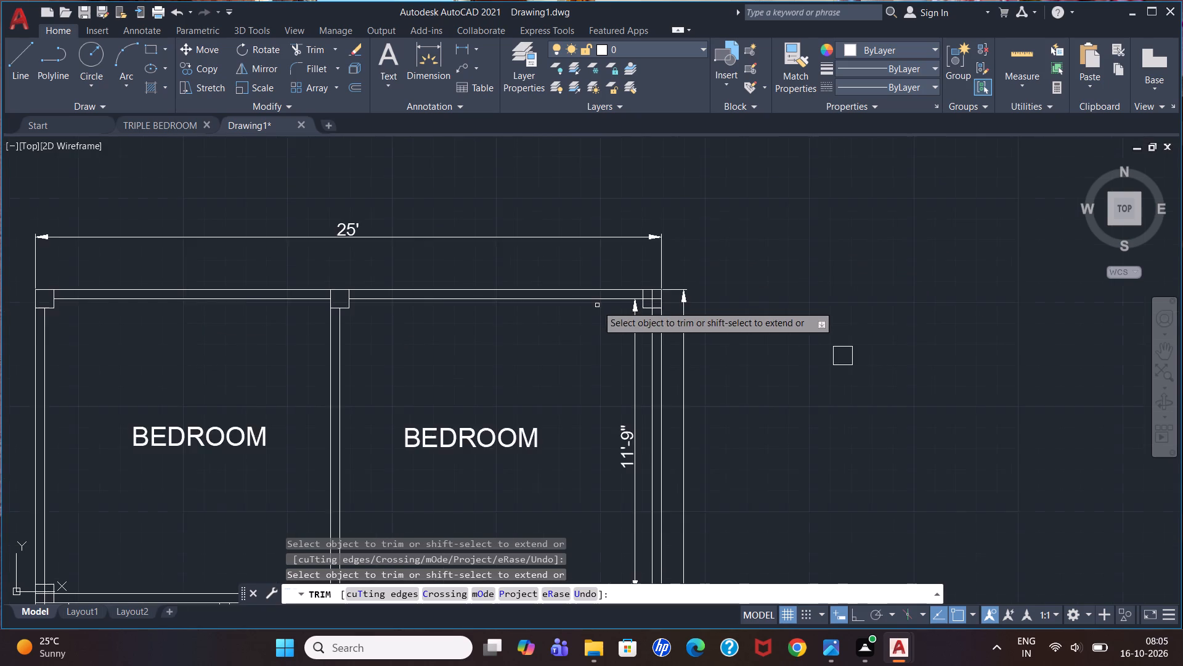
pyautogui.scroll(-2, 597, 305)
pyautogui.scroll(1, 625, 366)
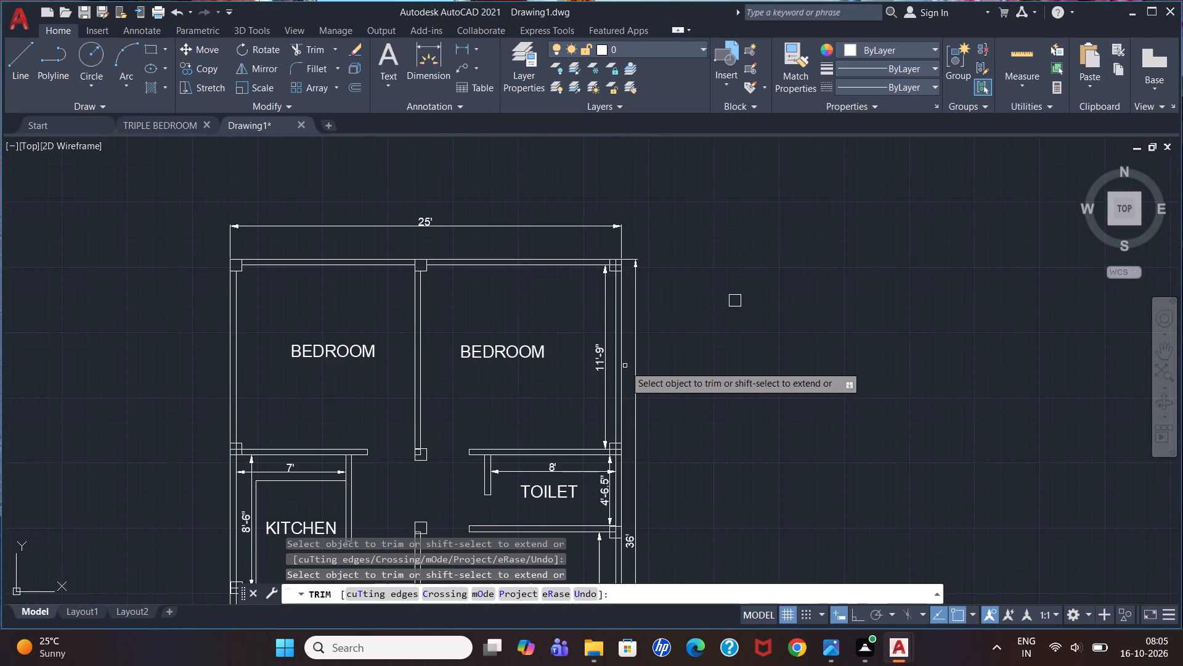
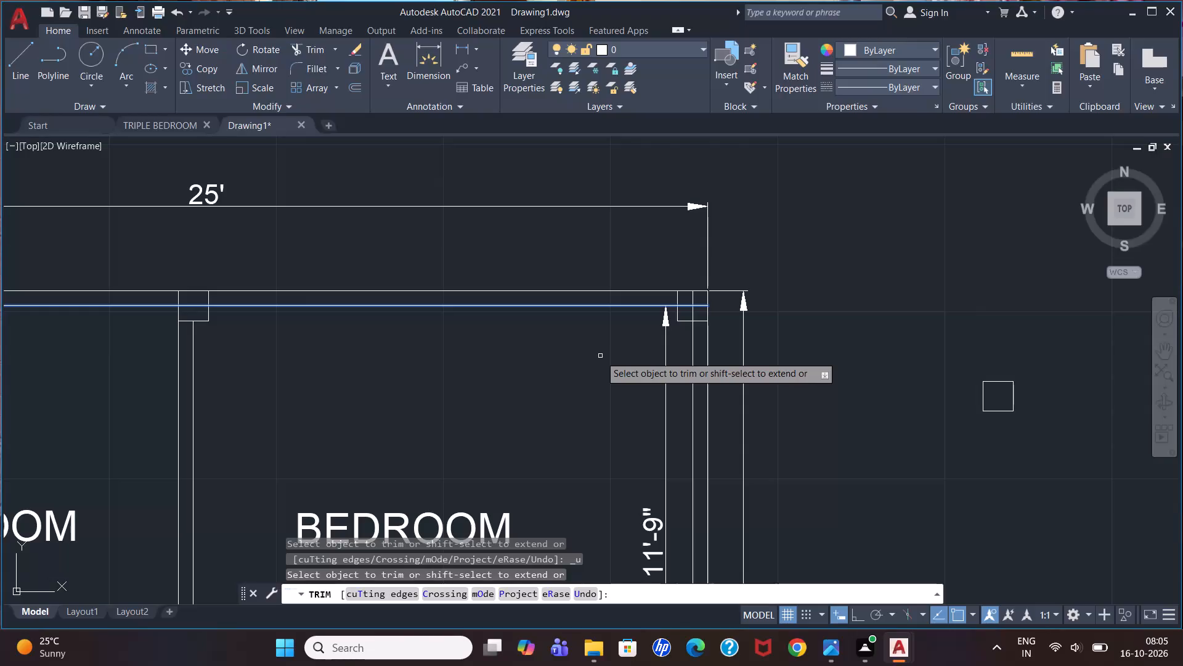
# Undo the last trims around the bedrooms' top wall, restoring the left bedroom's 11'-9" dimension, and end the Trim command.
pyautogui.hotkey('ctrl', 'z')
pyautogui.hotkey('ctrl', 'z')
pyautogui.hotkey('ctrl', 'z')
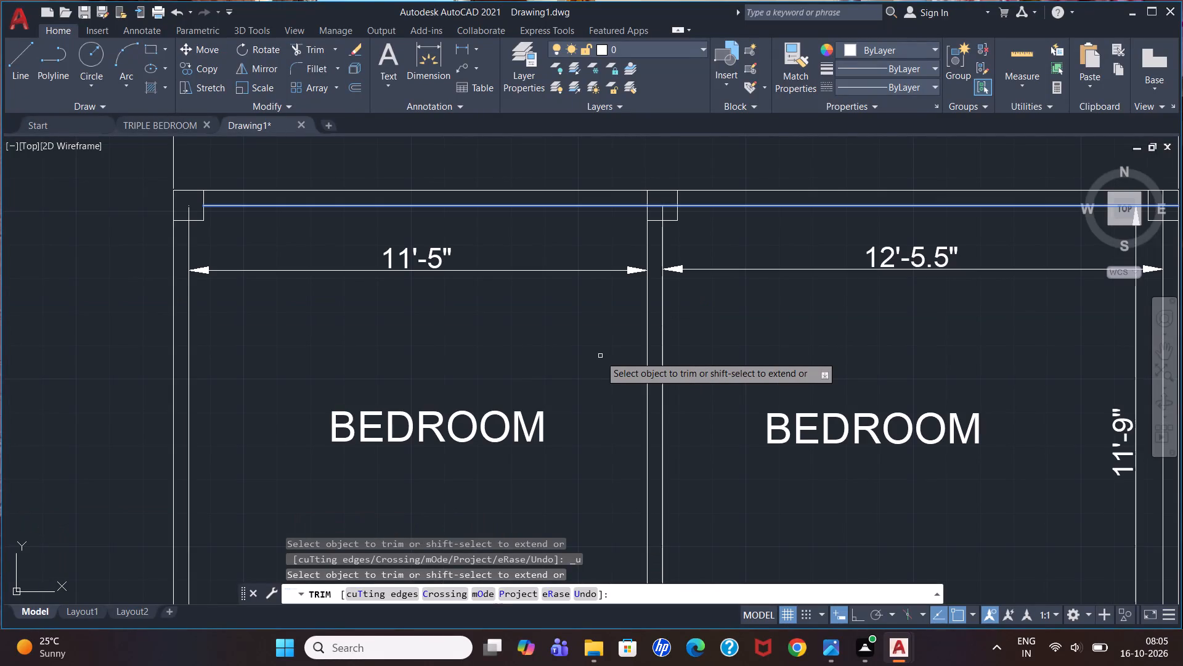
pyautogui.hotkey('ctrl', 'z')
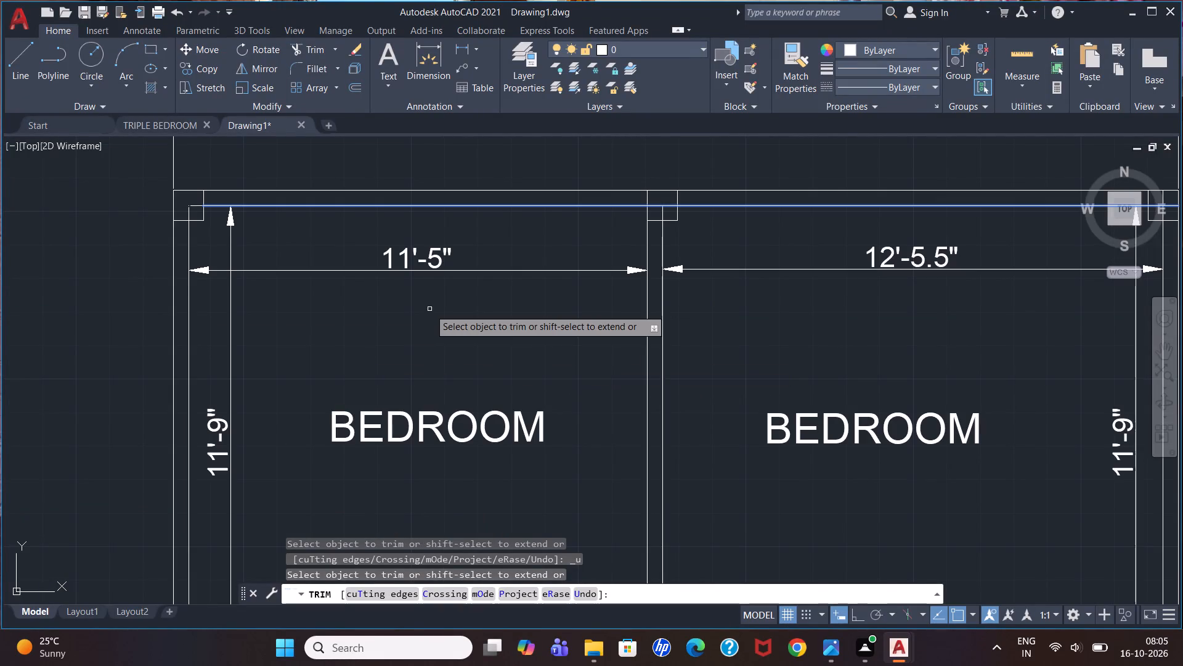
pyautogui.scroll(-2, 429, 309)
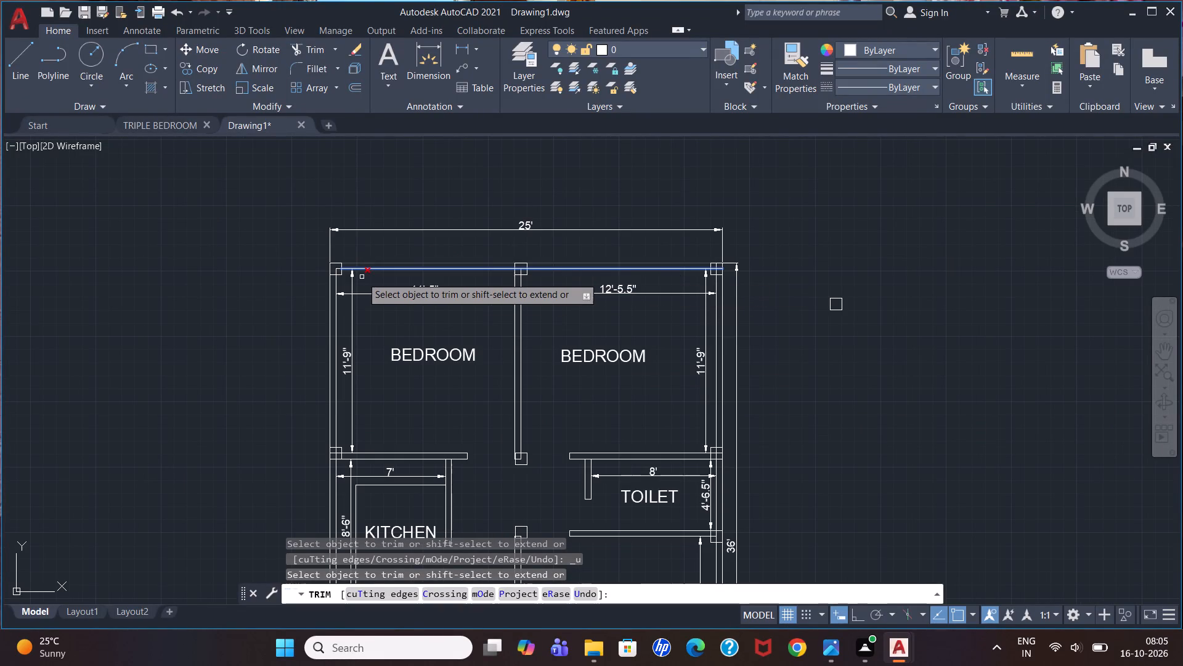
pyautogui.scroll(2, 362, 277)
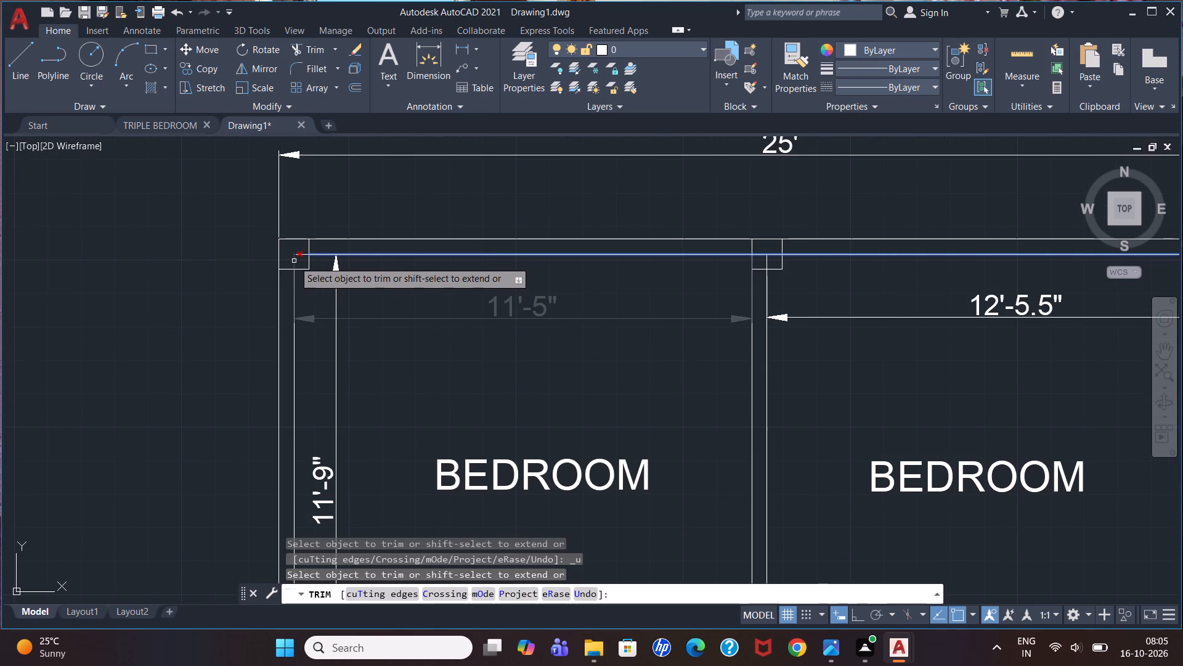
pyautogui.scroll(3, 309, 260)
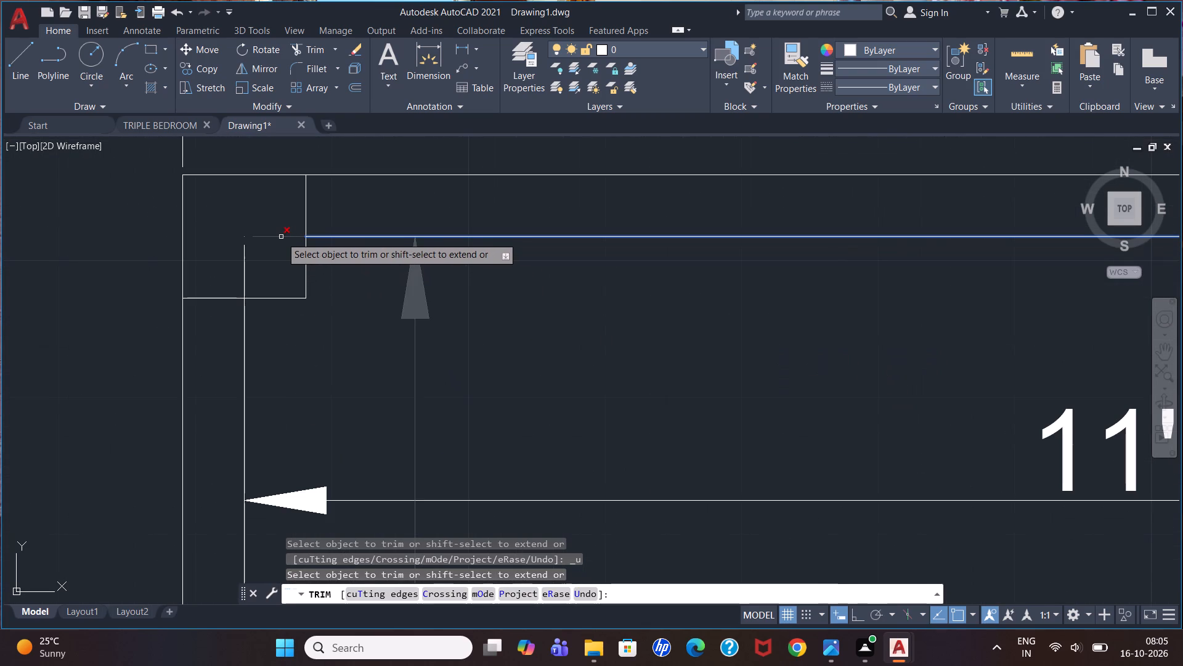
pyautogui.press('Escape')
pyautogui.press('Escape')
pyautogui.press('Escape')
pyautogui.press('Escape')
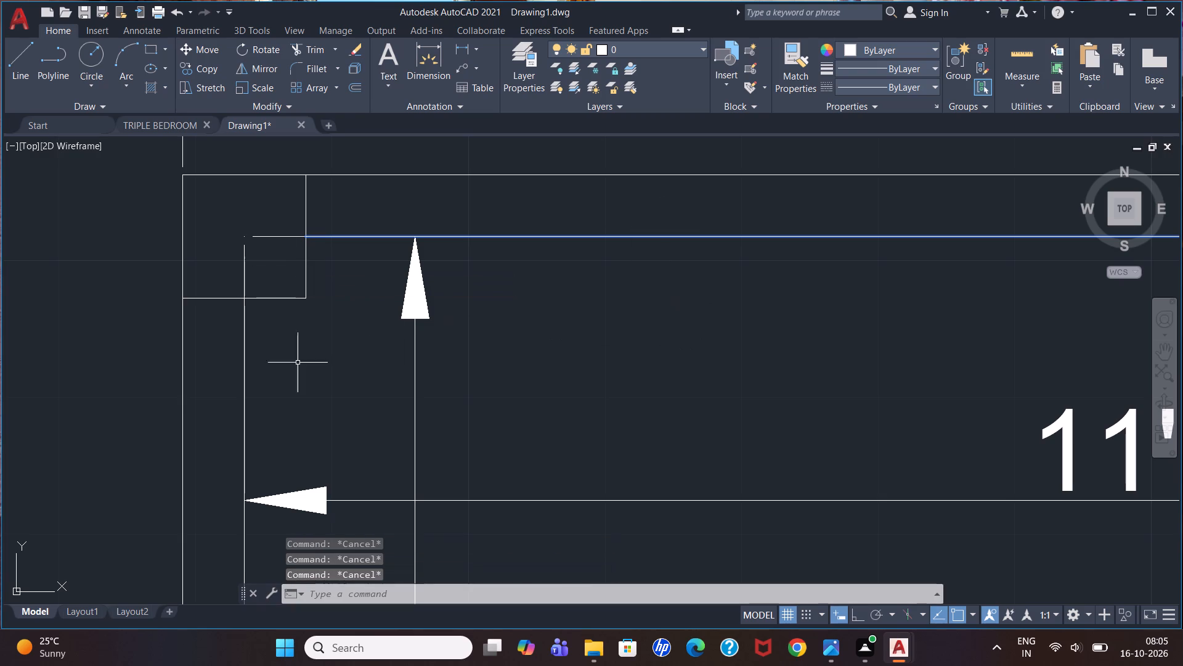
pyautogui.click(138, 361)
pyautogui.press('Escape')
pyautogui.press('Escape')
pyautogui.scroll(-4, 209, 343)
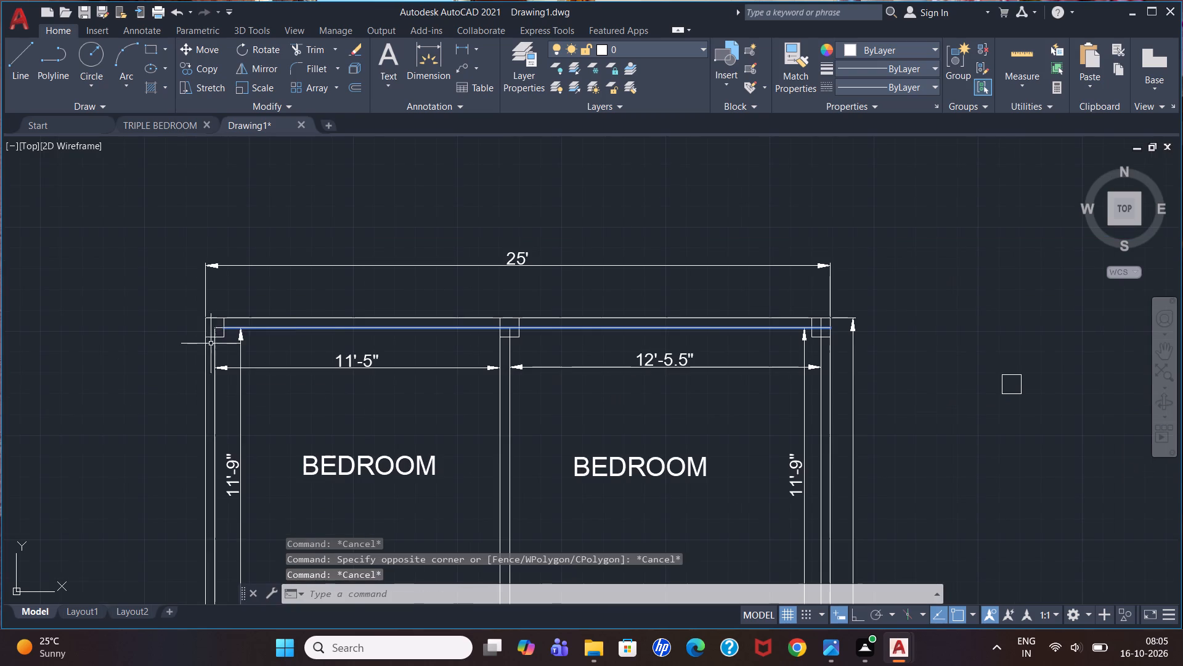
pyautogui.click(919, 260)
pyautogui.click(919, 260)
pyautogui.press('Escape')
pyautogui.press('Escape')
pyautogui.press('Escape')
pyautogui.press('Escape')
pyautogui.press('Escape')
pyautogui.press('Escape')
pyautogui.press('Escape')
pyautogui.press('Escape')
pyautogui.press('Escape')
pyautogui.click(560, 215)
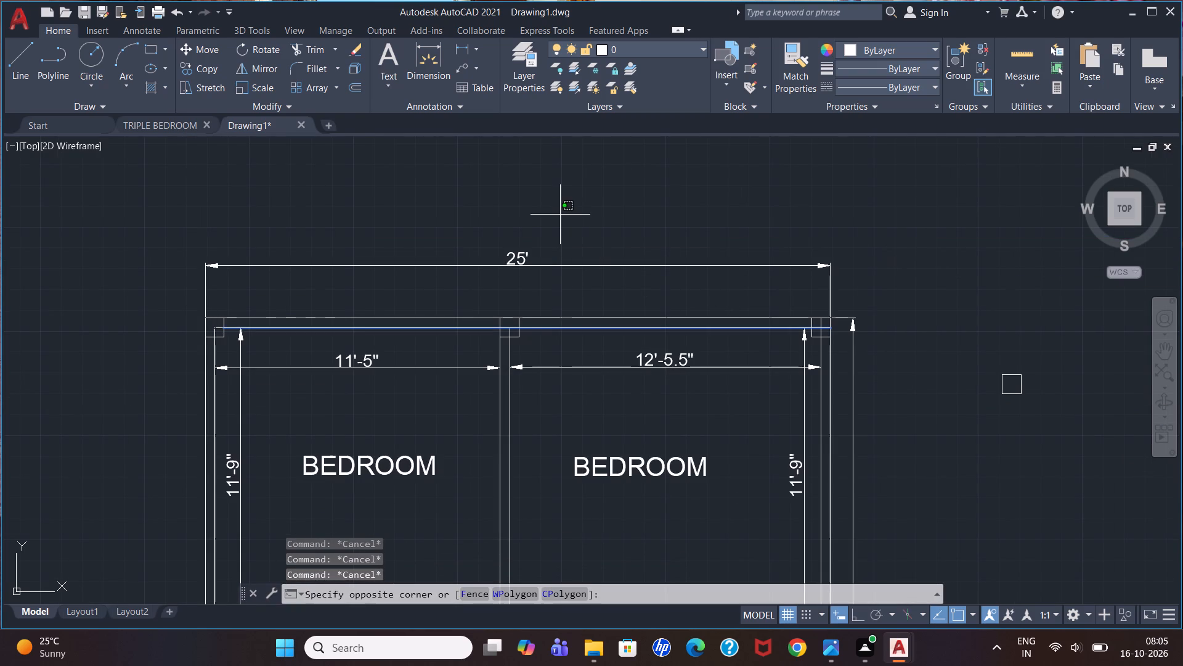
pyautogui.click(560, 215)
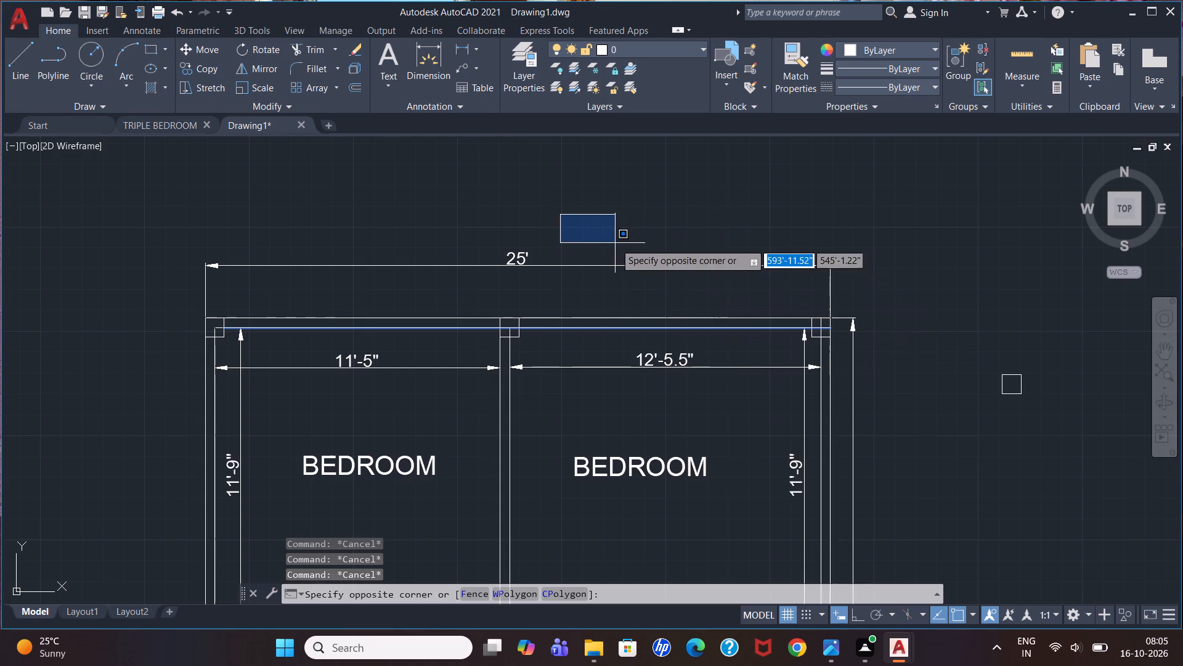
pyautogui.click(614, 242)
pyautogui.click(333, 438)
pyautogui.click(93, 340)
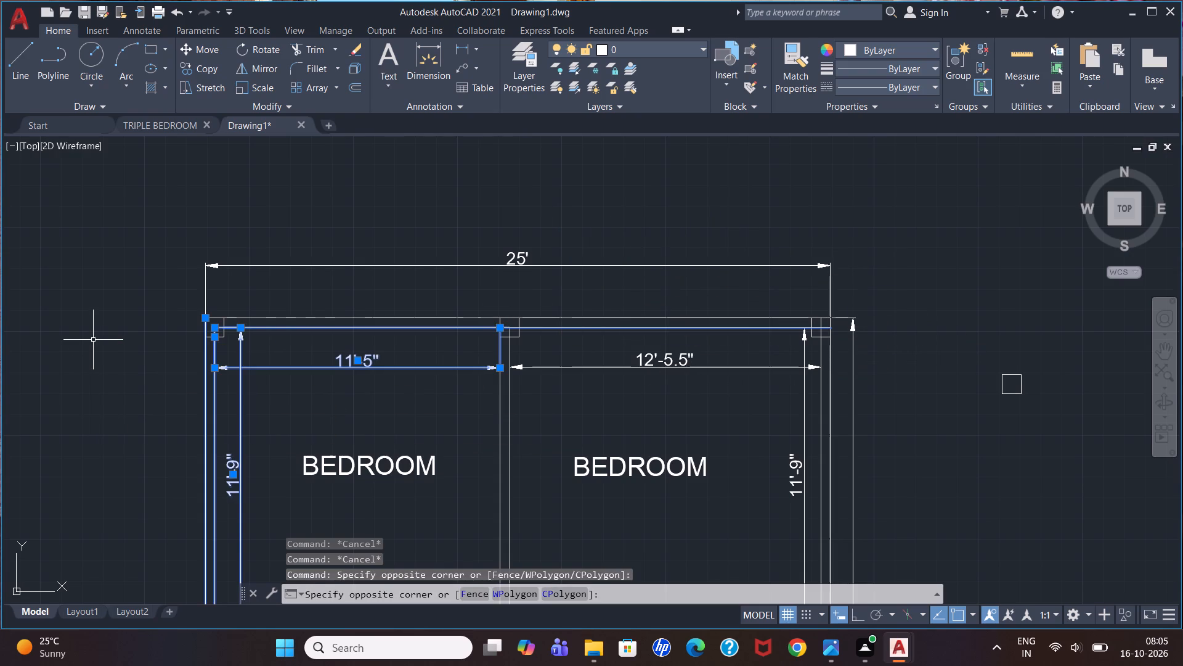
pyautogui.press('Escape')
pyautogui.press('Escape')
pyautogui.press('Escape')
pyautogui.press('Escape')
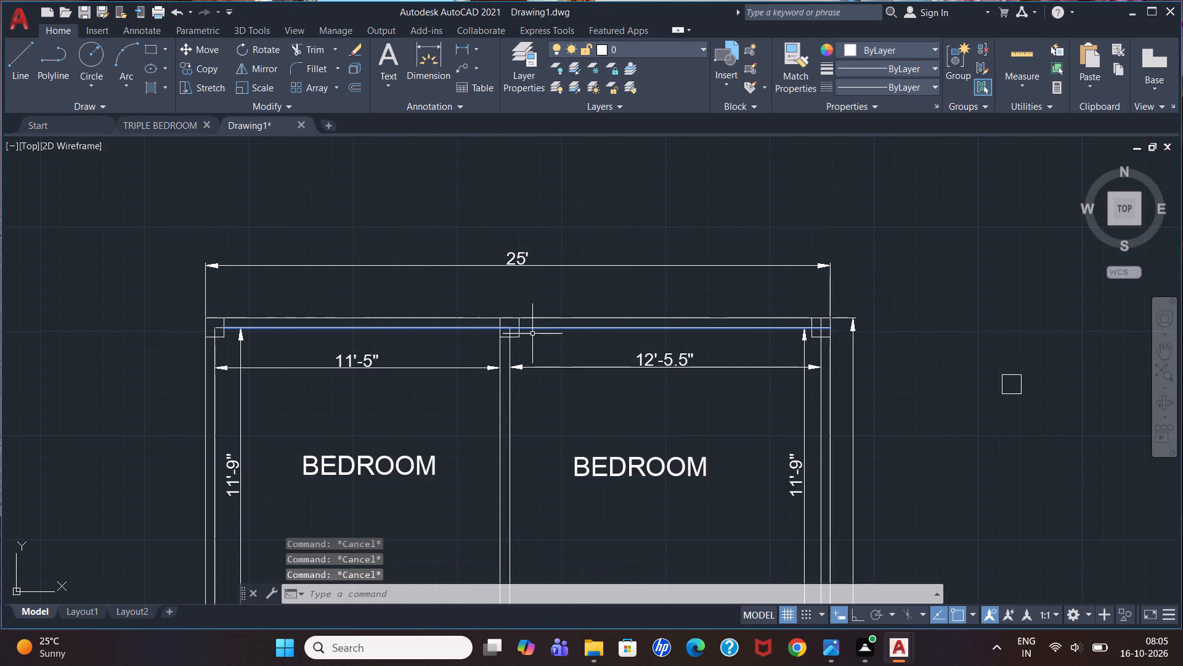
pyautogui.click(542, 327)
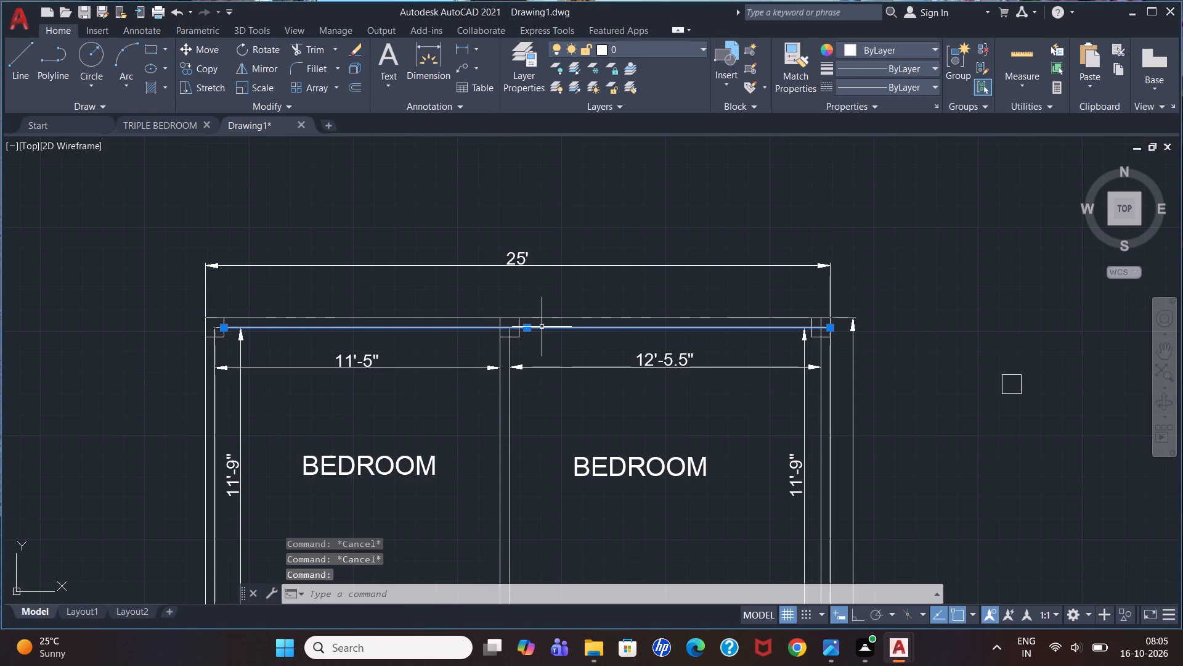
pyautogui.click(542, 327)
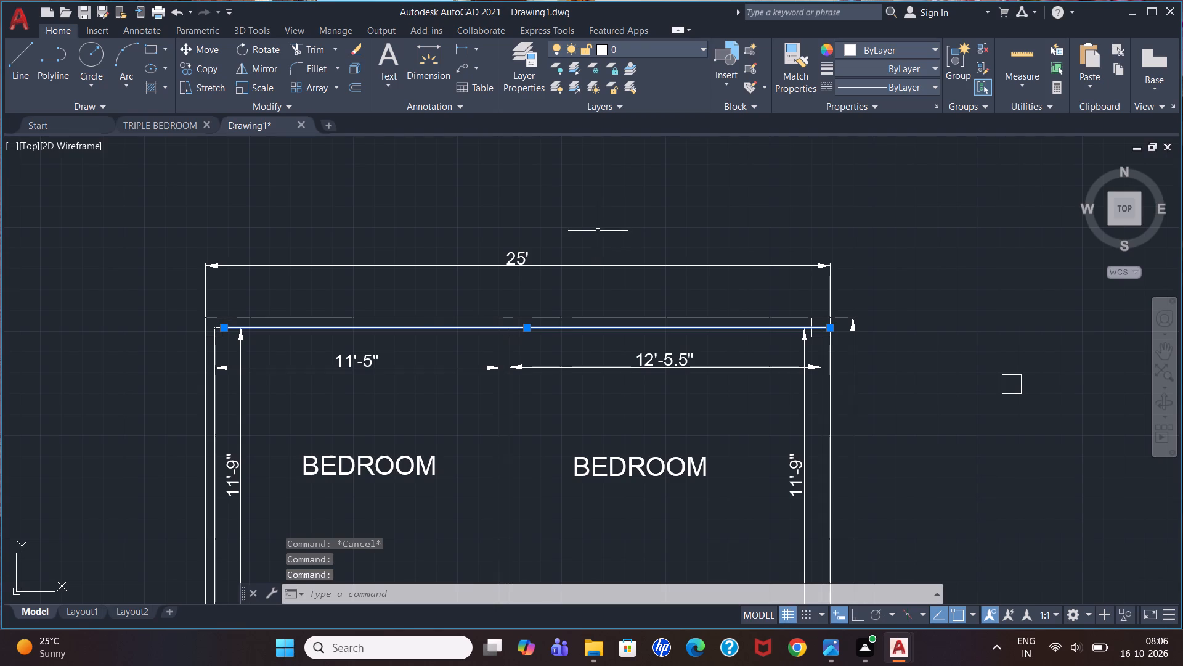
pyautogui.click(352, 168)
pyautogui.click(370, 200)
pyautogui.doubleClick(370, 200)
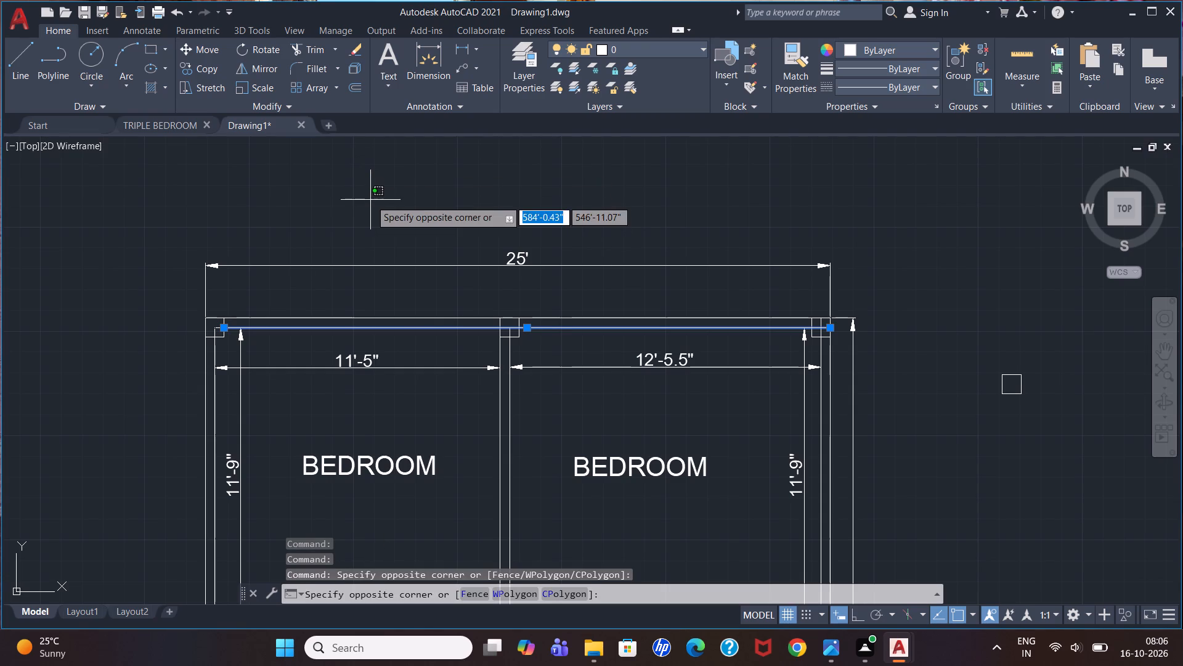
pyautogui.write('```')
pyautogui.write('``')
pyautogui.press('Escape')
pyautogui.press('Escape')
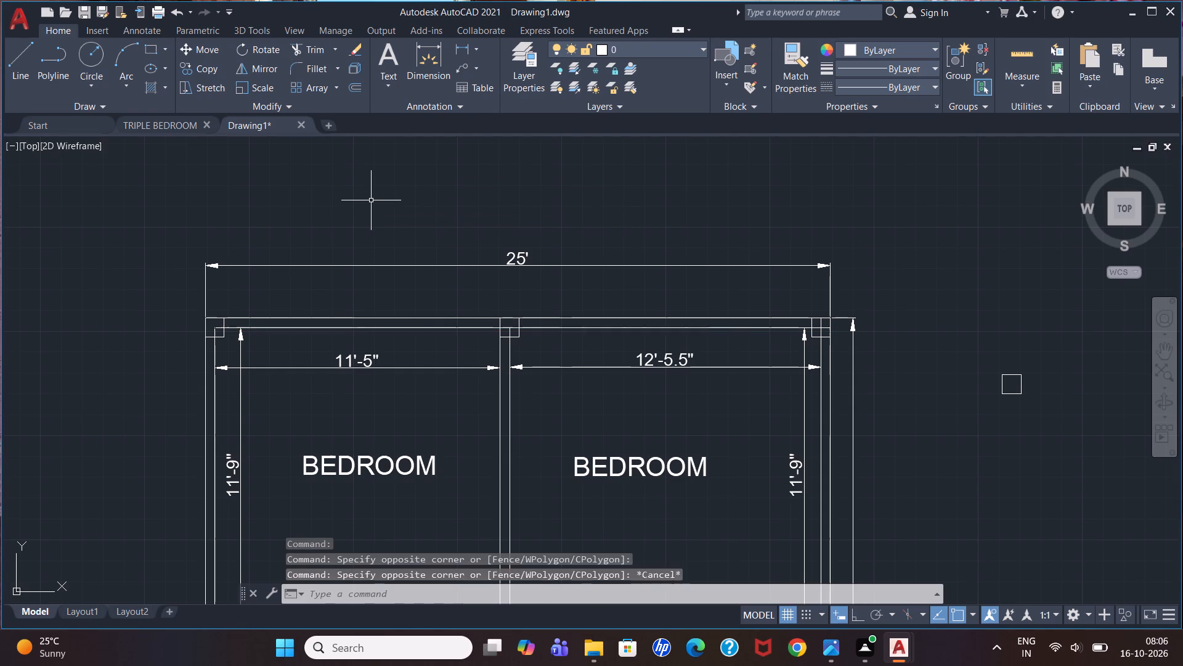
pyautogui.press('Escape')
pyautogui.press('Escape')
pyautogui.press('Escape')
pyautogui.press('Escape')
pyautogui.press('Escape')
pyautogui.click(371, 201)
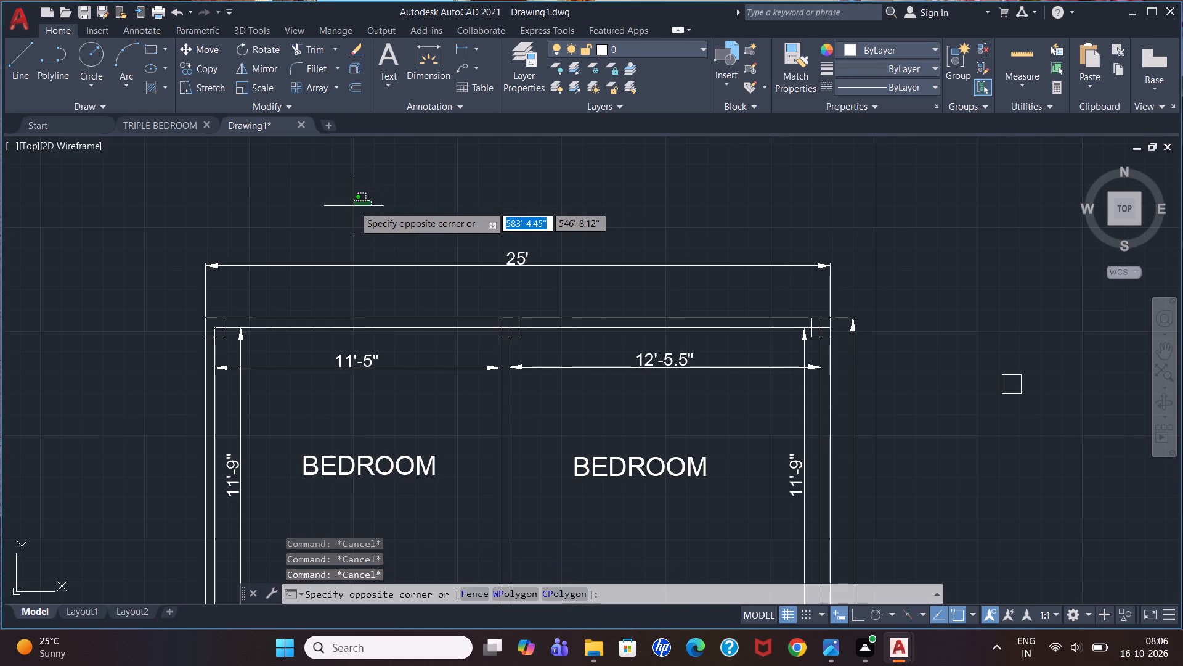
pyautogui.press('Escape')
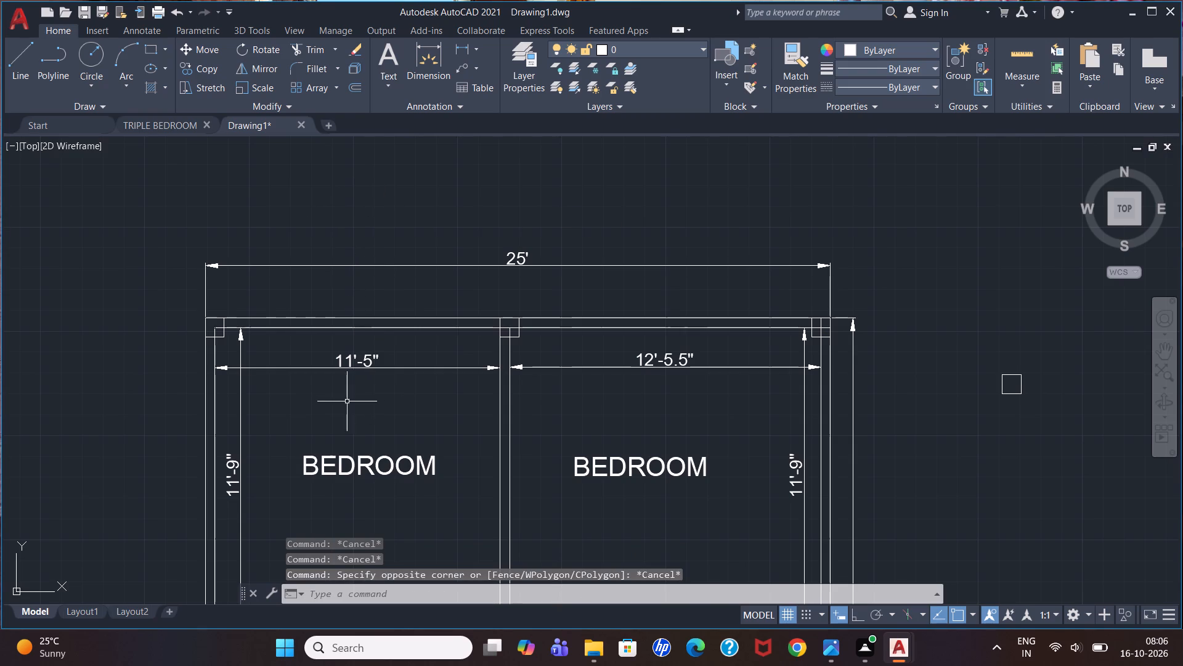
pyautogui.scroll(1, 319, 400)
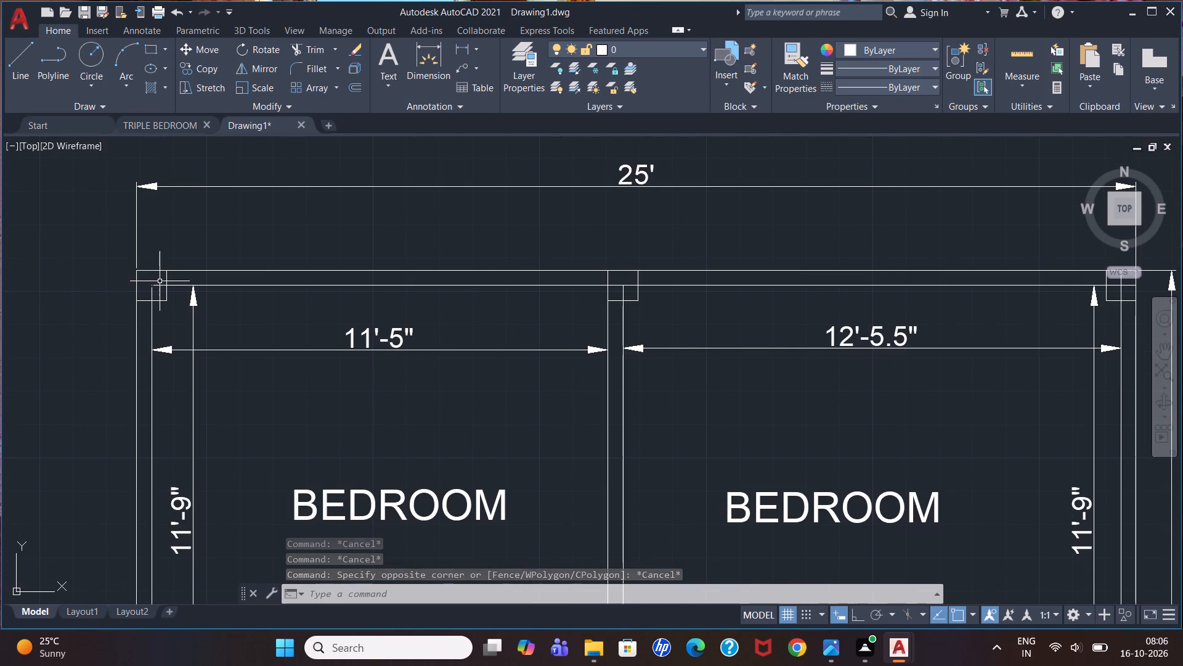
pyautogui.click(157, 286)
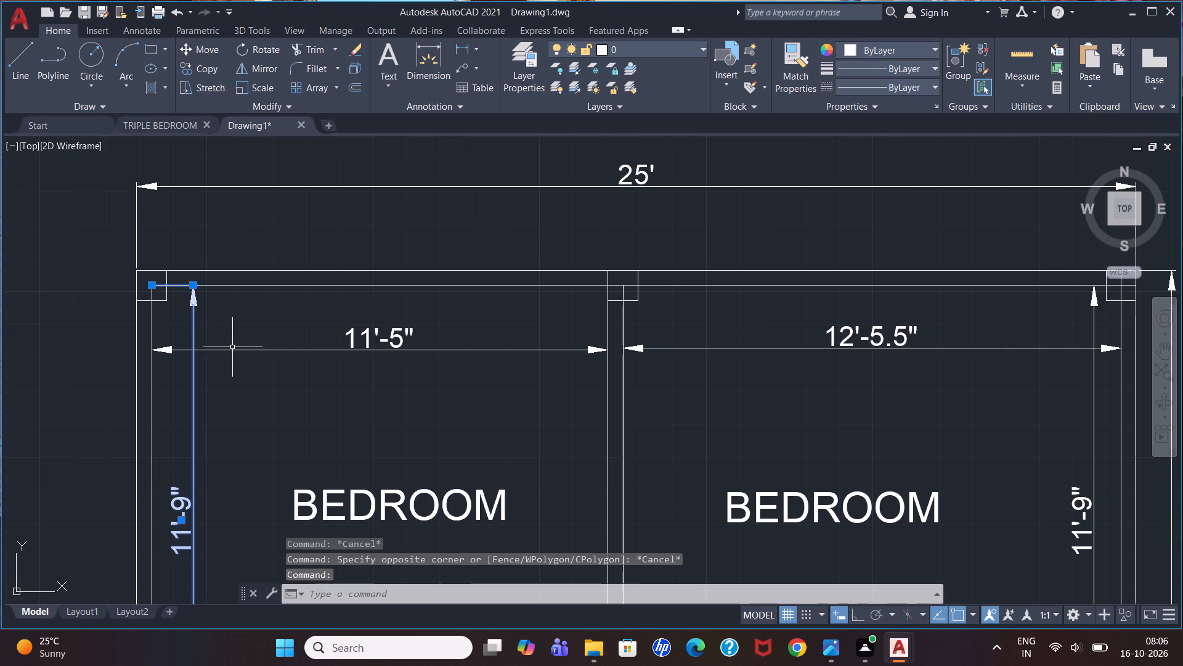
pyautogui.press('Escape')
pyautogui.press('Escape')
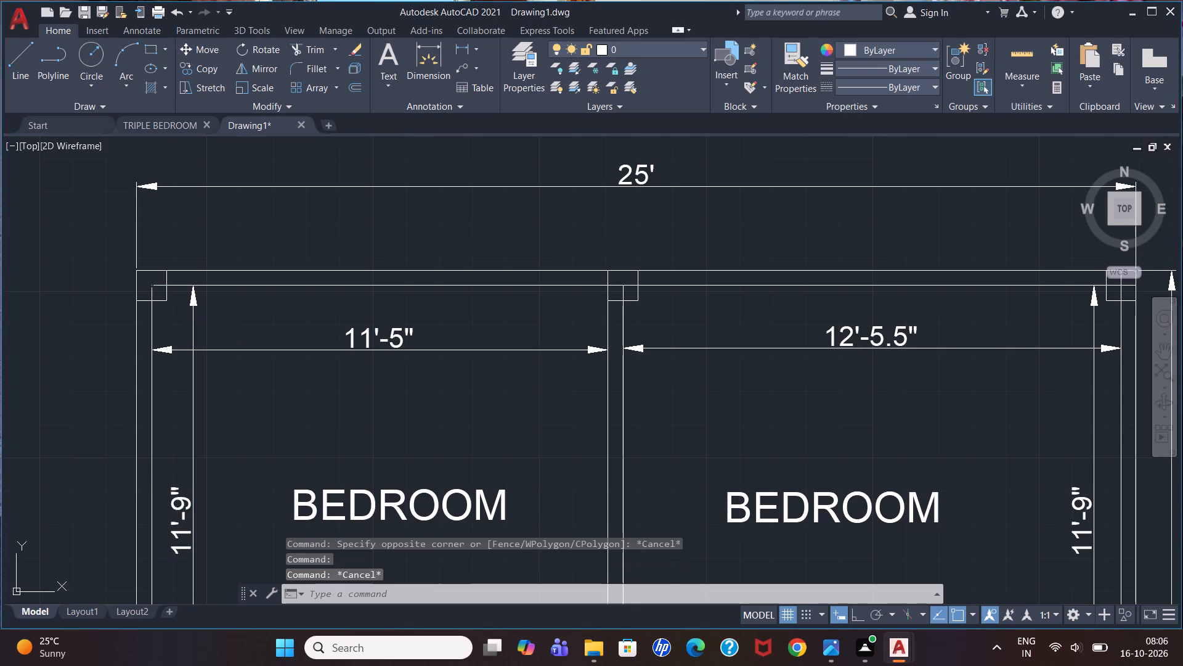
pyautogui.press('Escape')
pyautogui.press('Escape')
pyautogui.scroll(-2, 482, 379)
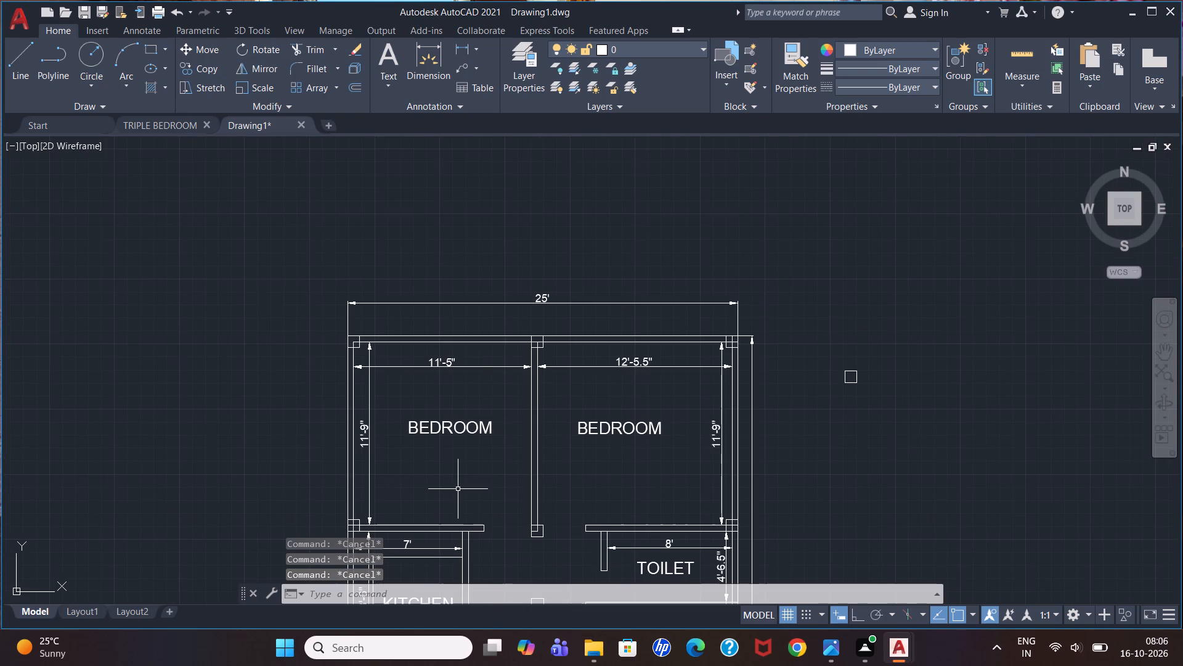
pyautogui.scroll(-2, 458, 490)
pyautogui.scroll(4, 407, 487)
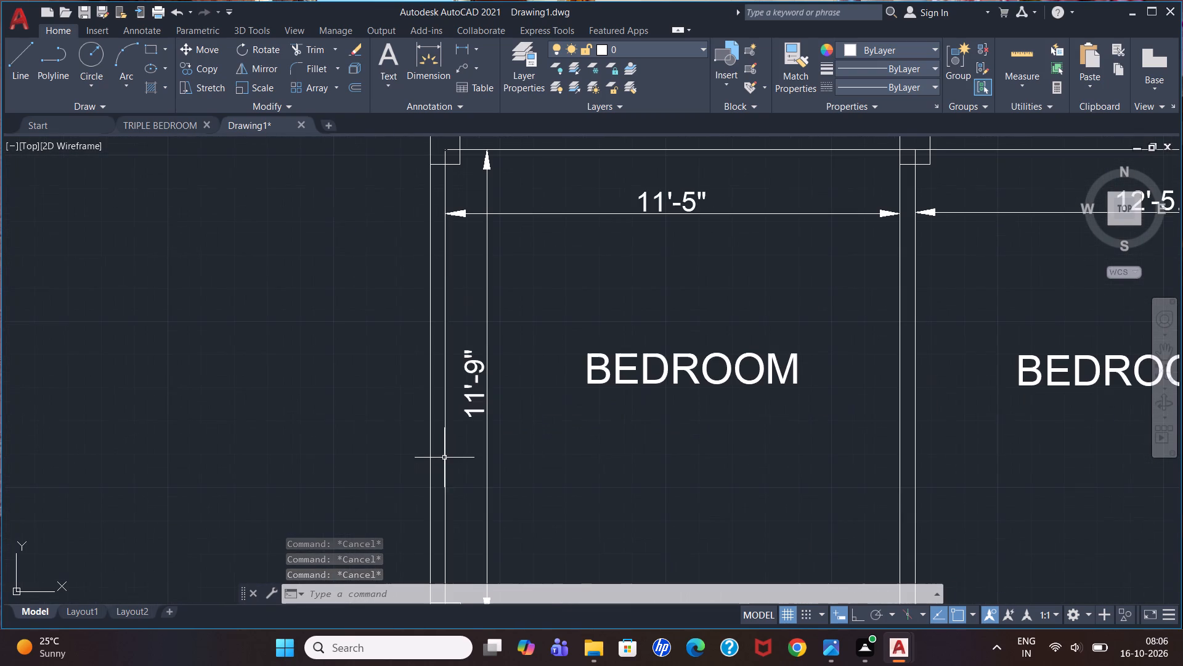
# Trim at the left bedroom's upper outer corner column, removing the wall-line end inside it and the 11'-5" dimension.
pyautogui.write('TR')
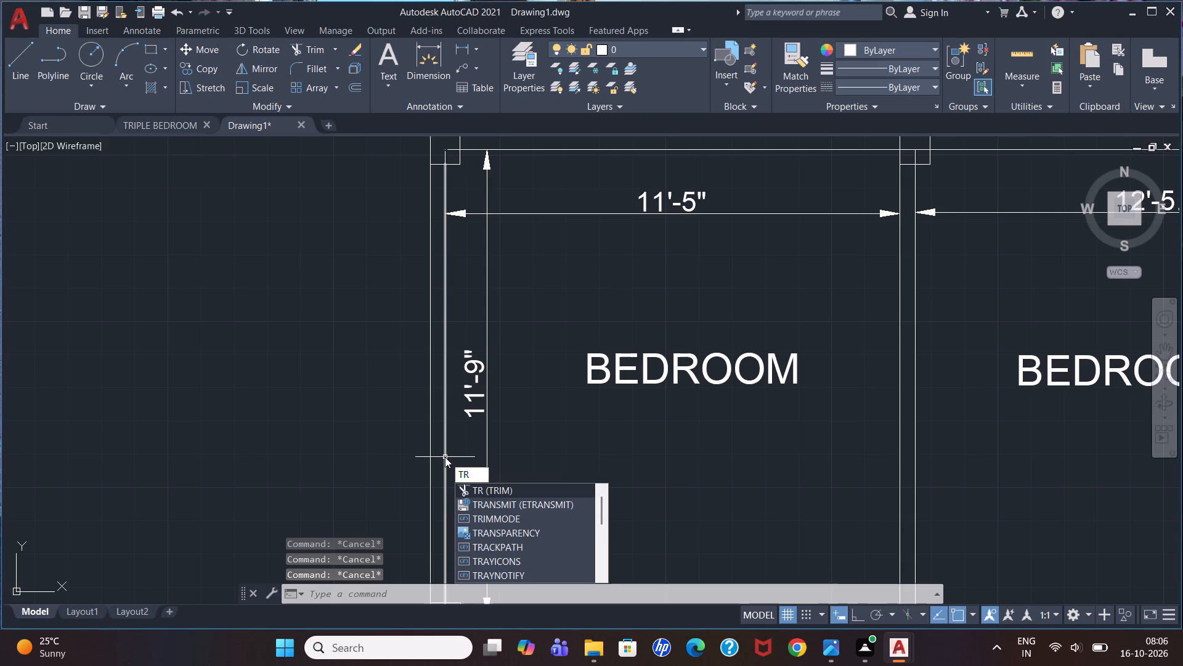
pyautogui.press('Return')
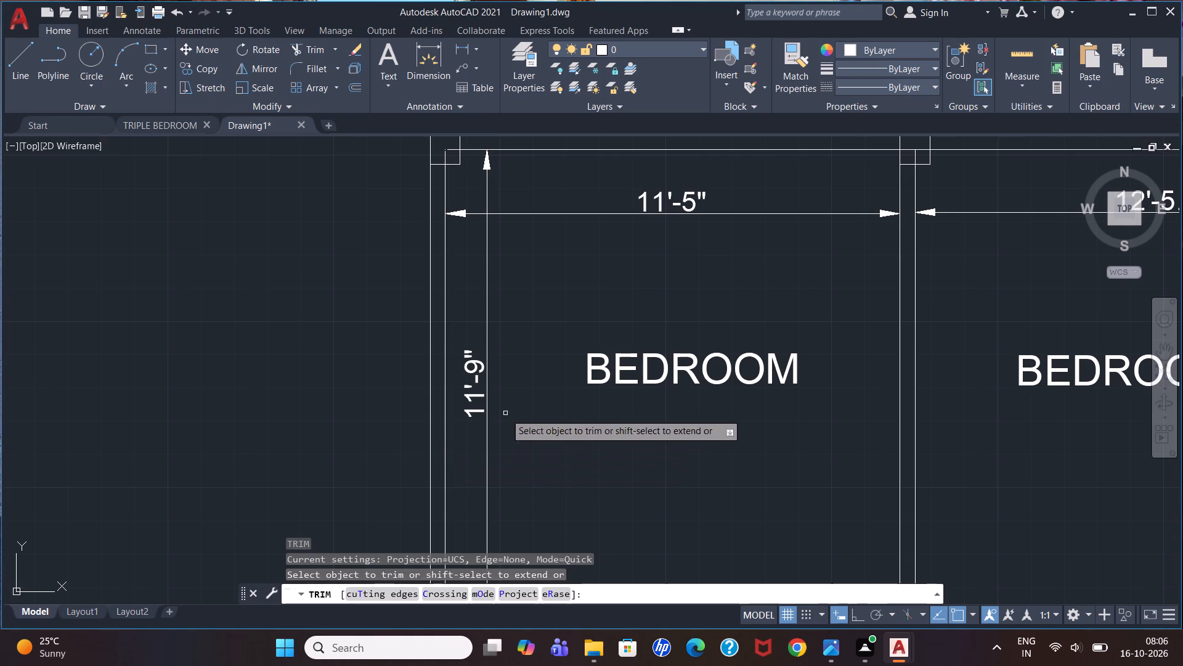
pyautogui.press('Return')
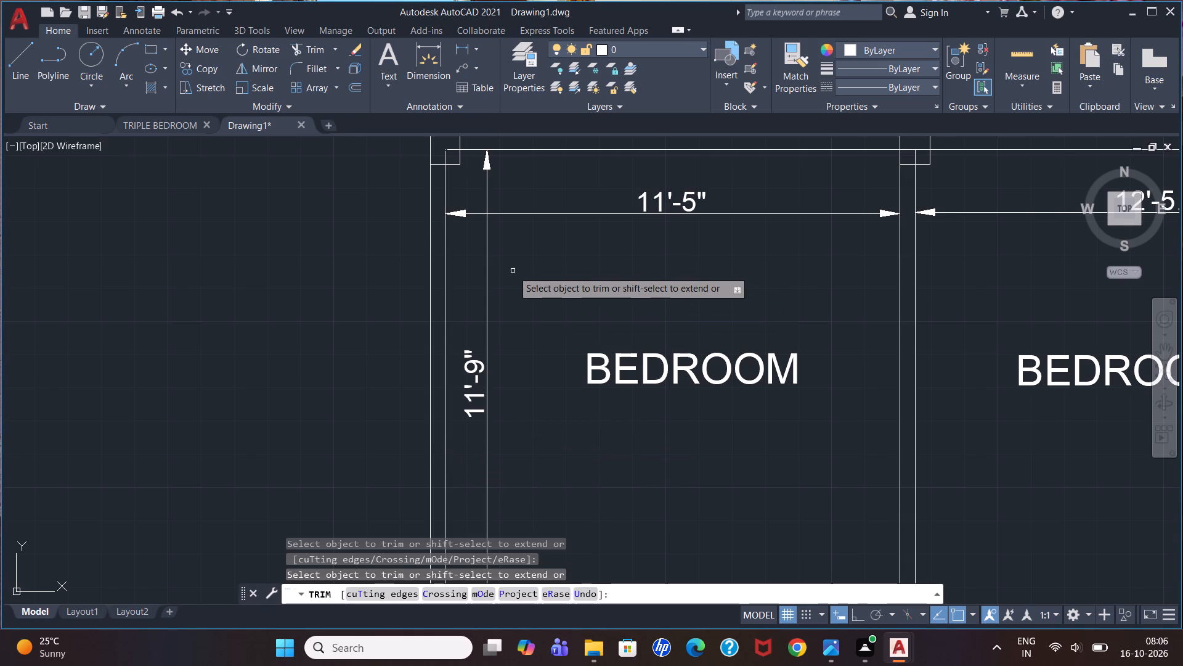
pyautogui.click(445, 157)
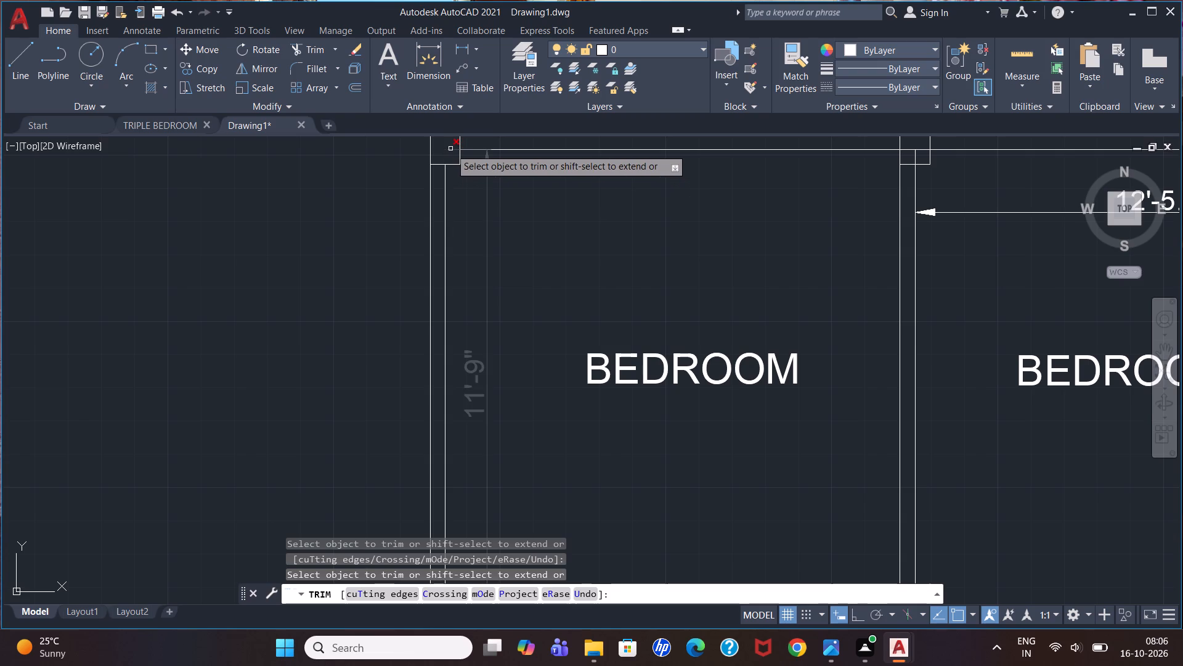
pyautogui.scroll(3, 481, 165)
pyautogui.scroll(-3, 481, 165)
pyautogui.scroll(6, 491, 142)
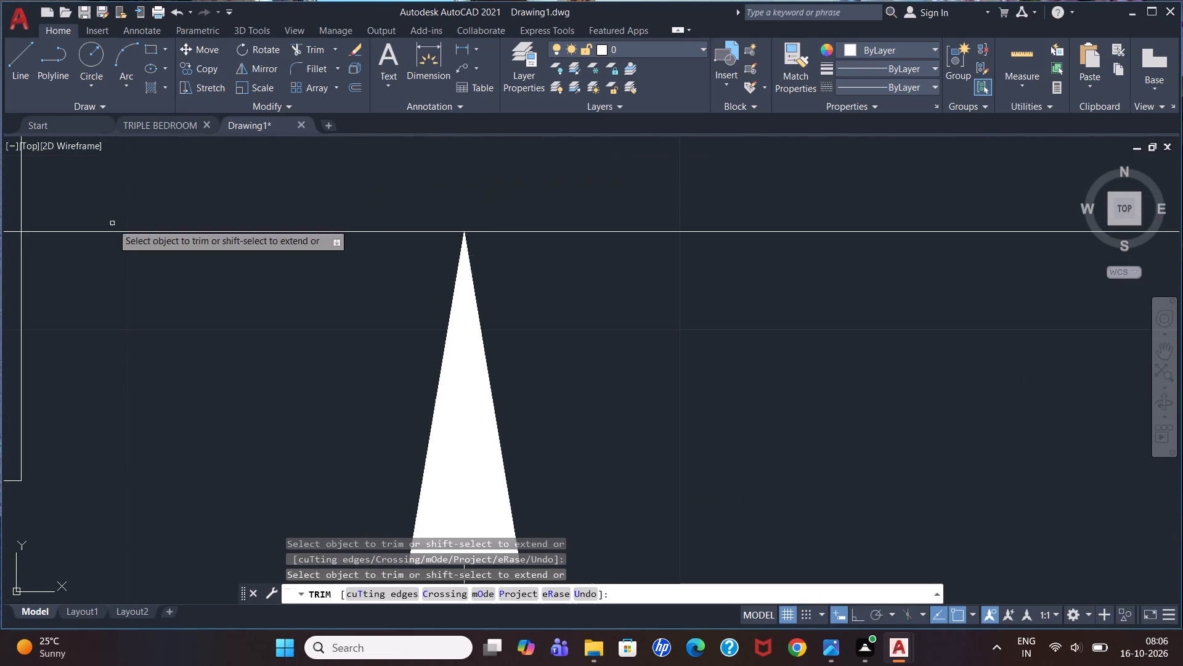
pyautogui.scroll(-3, 128, 216)
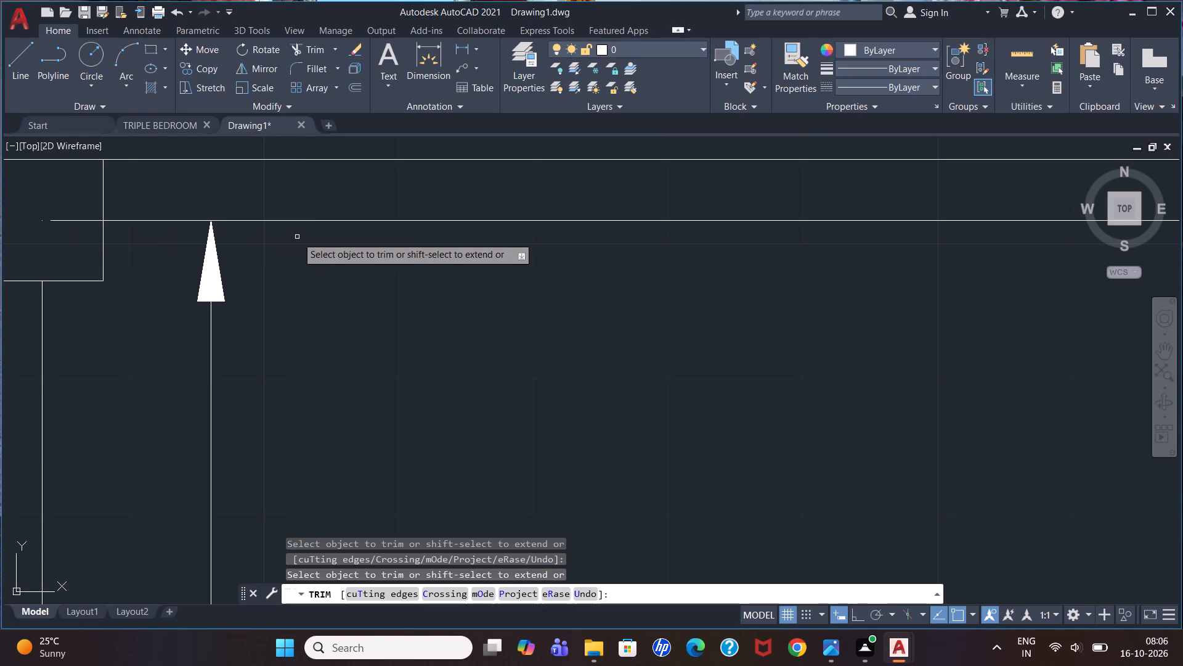
pyautogui.scroll(-4, 296, 237)
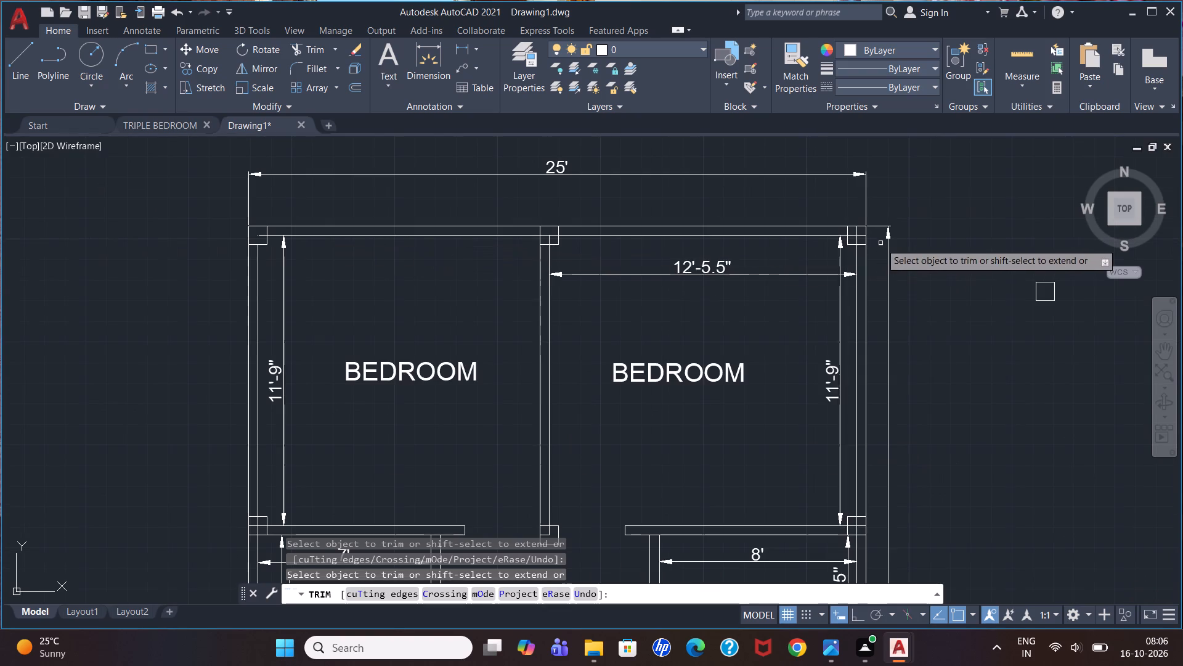
# Trim the two inner wall-line ends that overrun their intersection inside the right bedroom's upper outer corner column.
pyautogui.scroll(3, 880, 242)
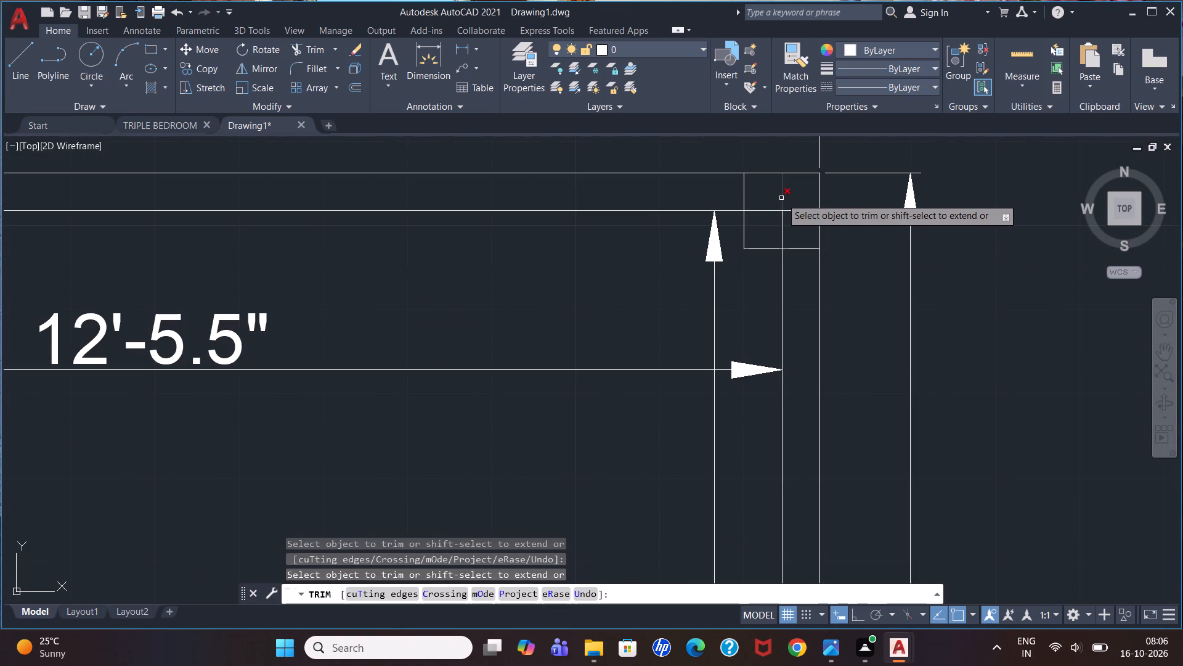
pyautogui.click(781, 197)
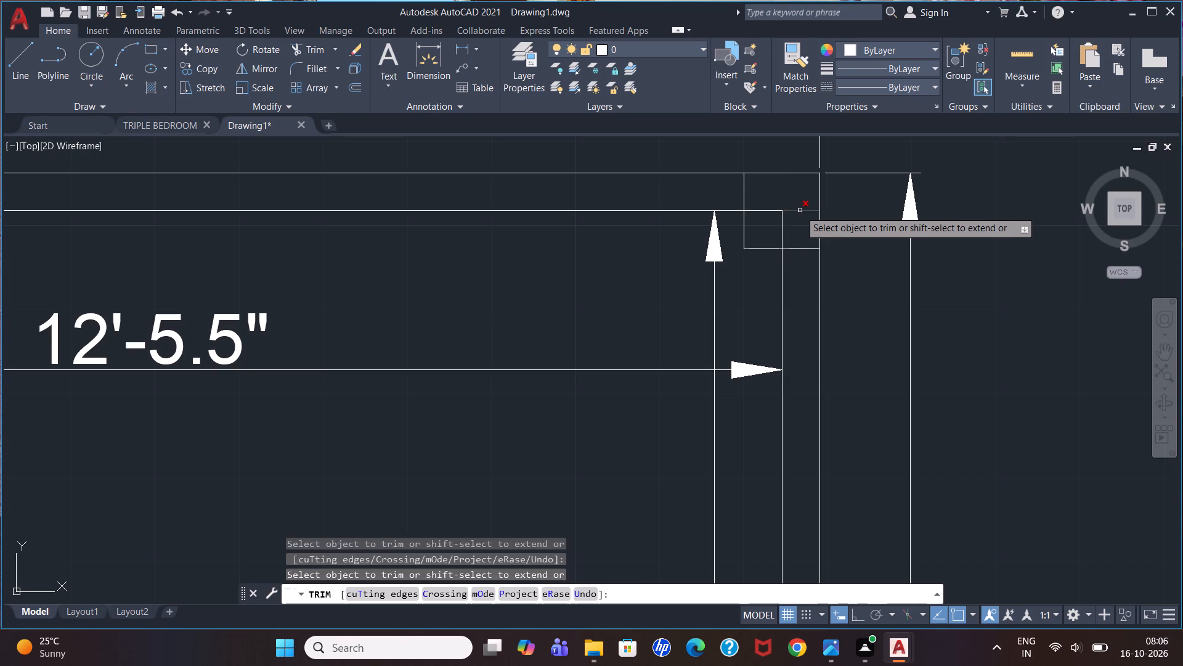
pyautogui.click(800, 210)
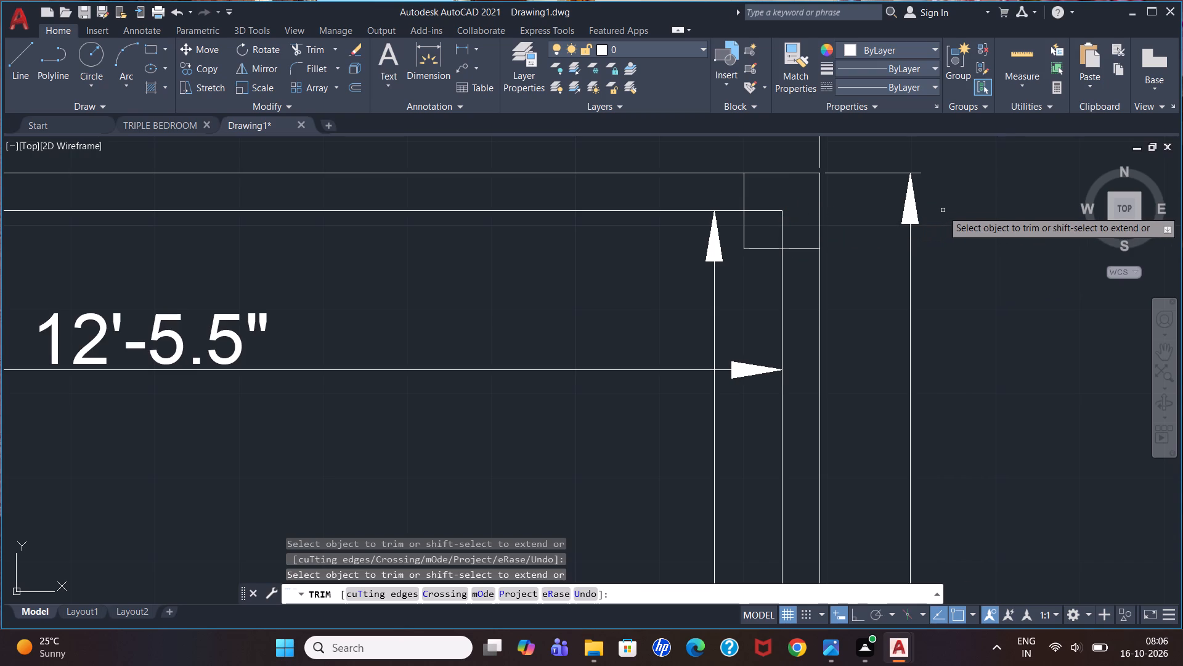
pyautogui.scroll(-2, 943, 210)
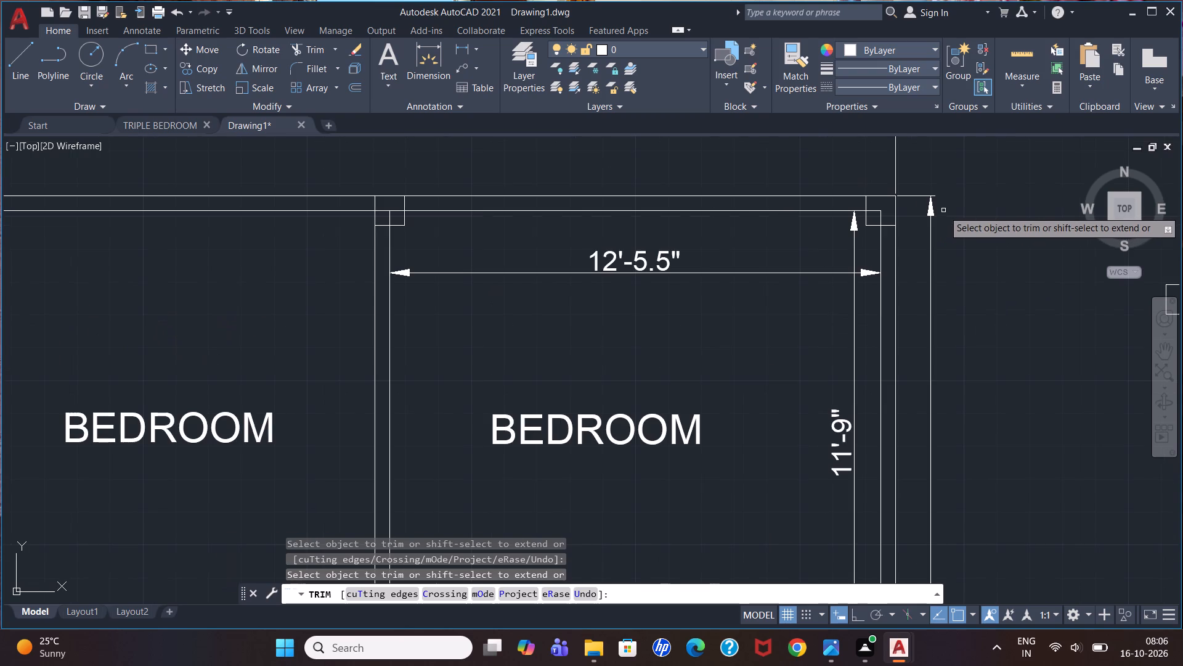
# End the Trim command.
pyautogui.scroll(-3, 664, 245)
pyautogui.scroll(1, 591, 308)
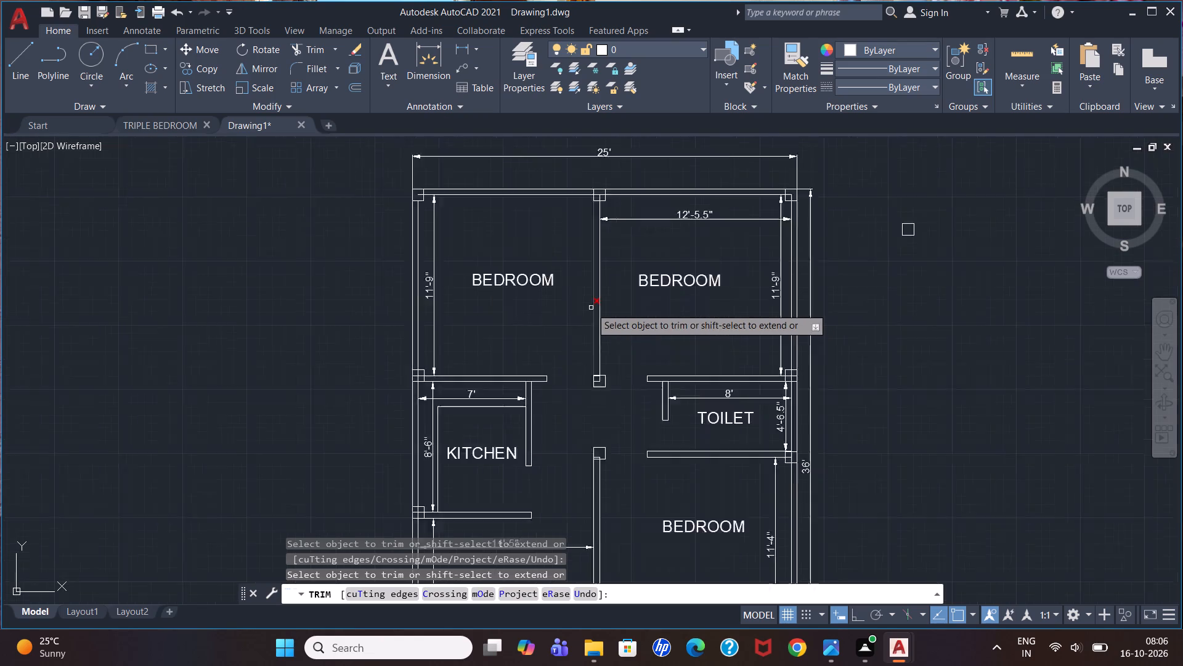
pyautogui.scroll(1, 591, 308)
pyautogui.press('Escape')
pyautogui.press('Escape')
pyautogui.press('Escape')
pyautogui.press('Escape')
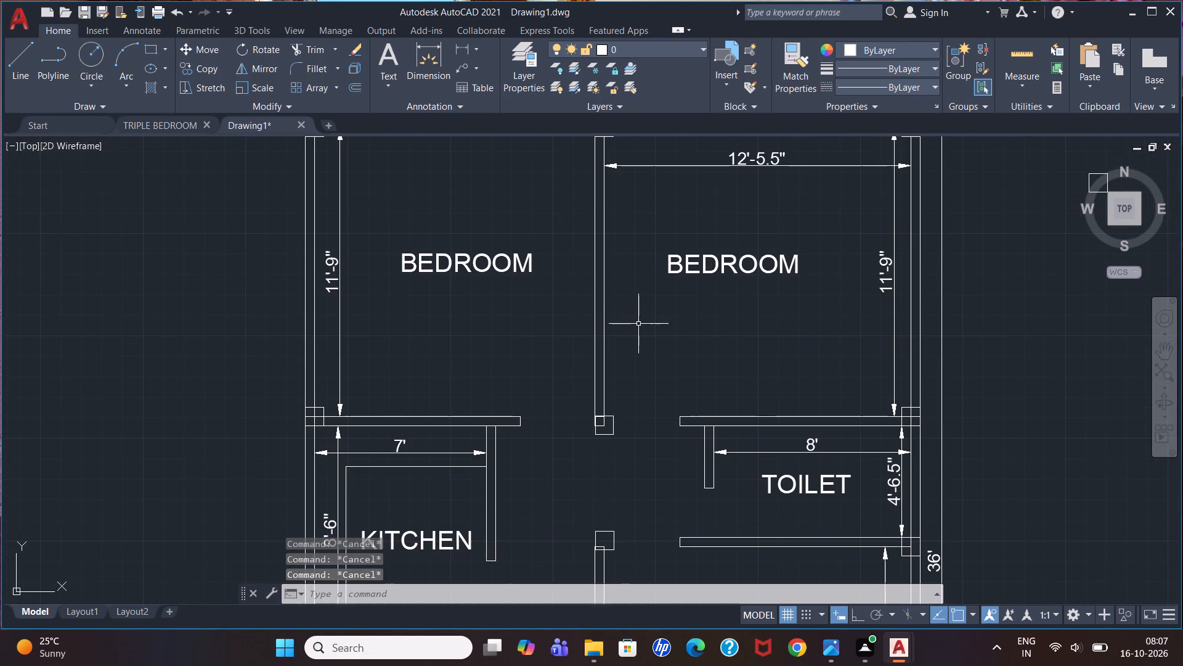
# Fill the left bedroom's upper outer corner column with a solid red hatch.
pyautogui.scroll(-3, 638, 323)
pyautogui.scroll(2, 555, 324)
pyautogui.write('HAT')
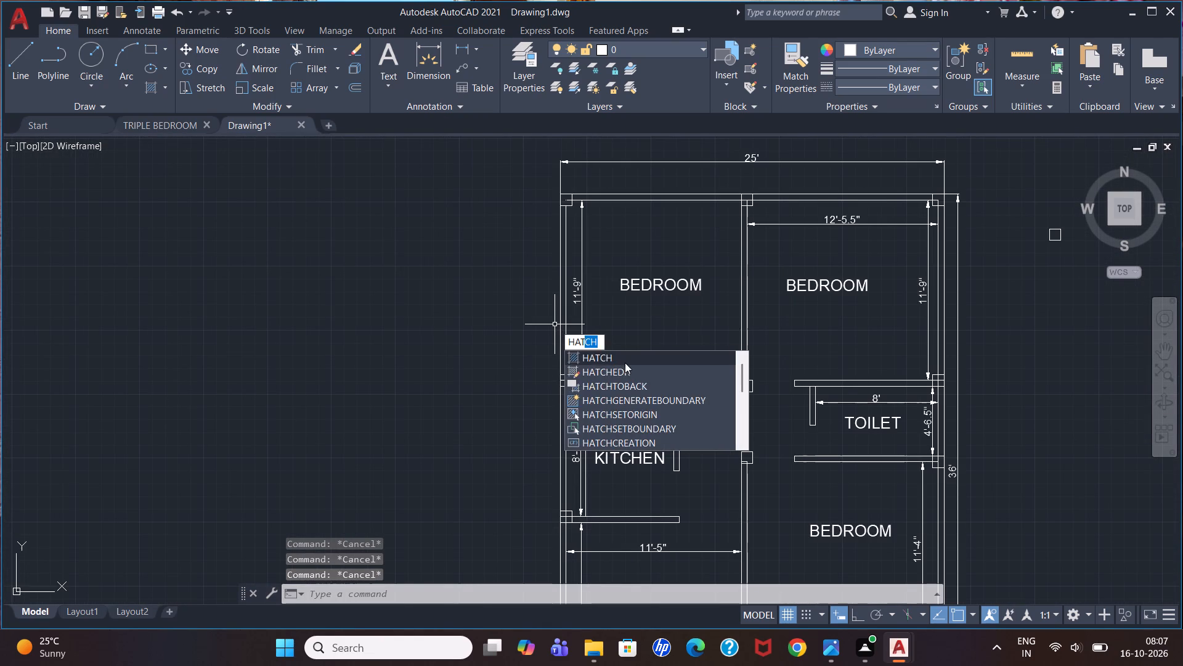
pyautogui.click(625, 363)
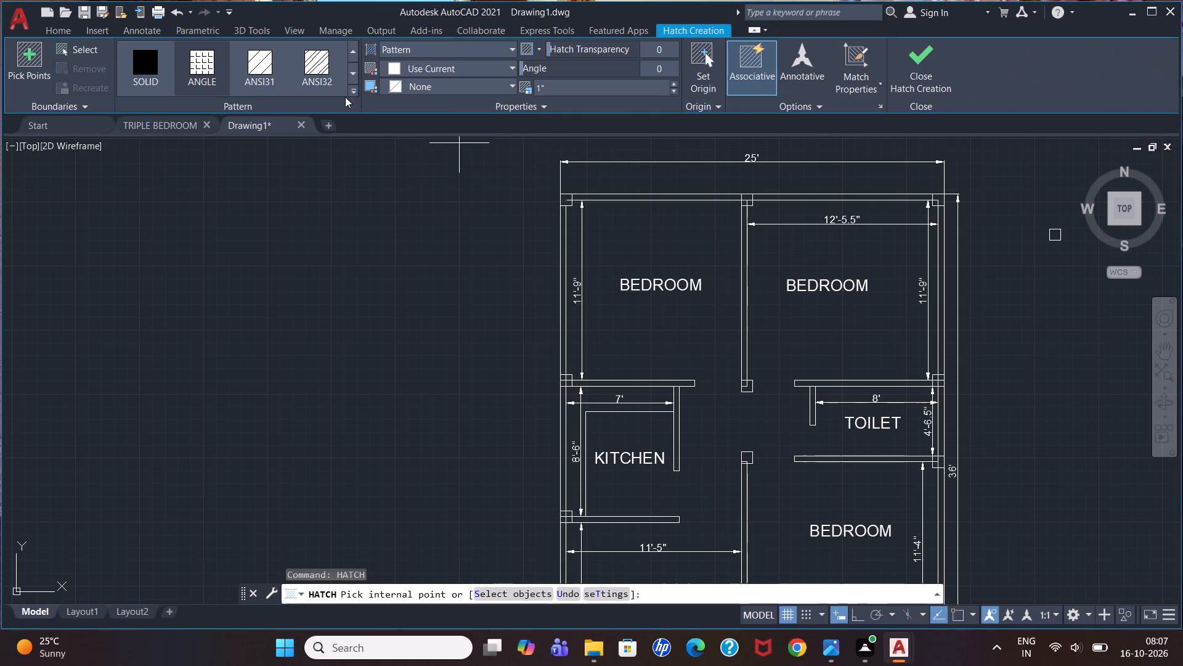
pyautogui.click(149, 72)
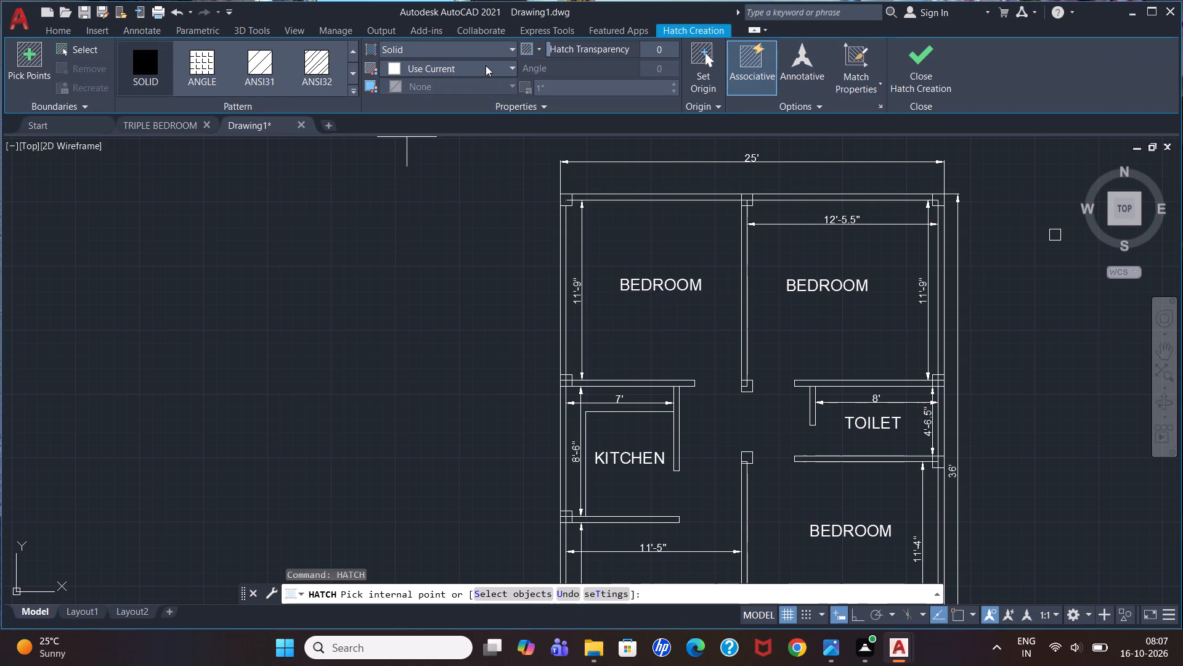
pyautogui.click(486, 65)
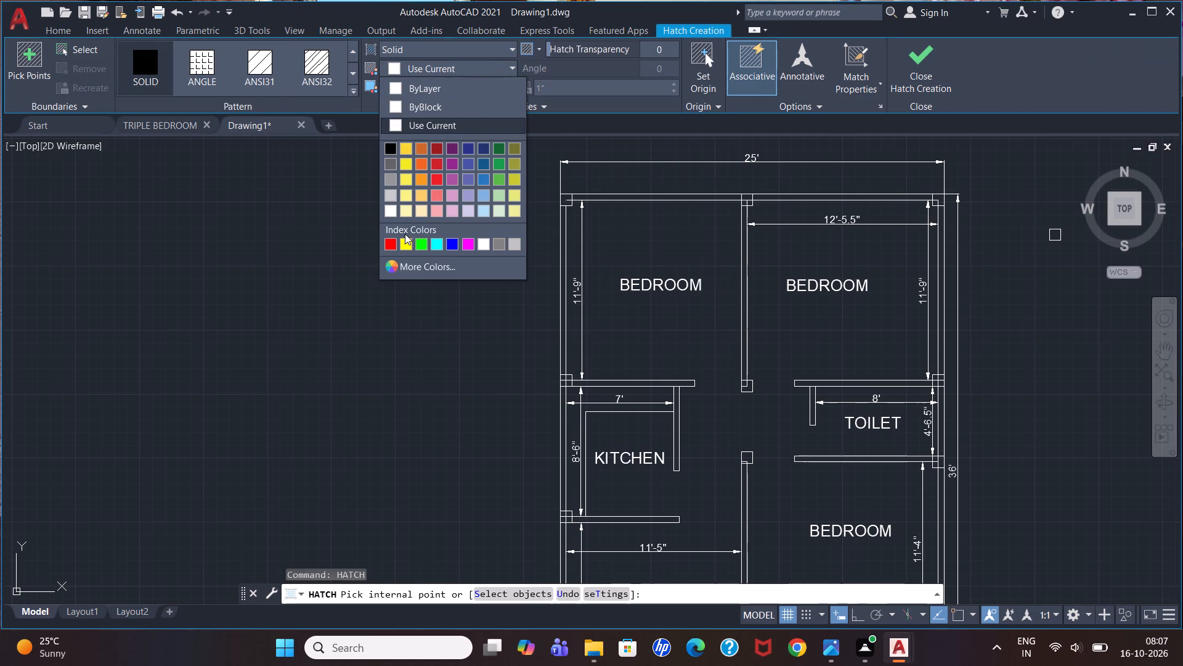
pyautogui.click(391, 245)
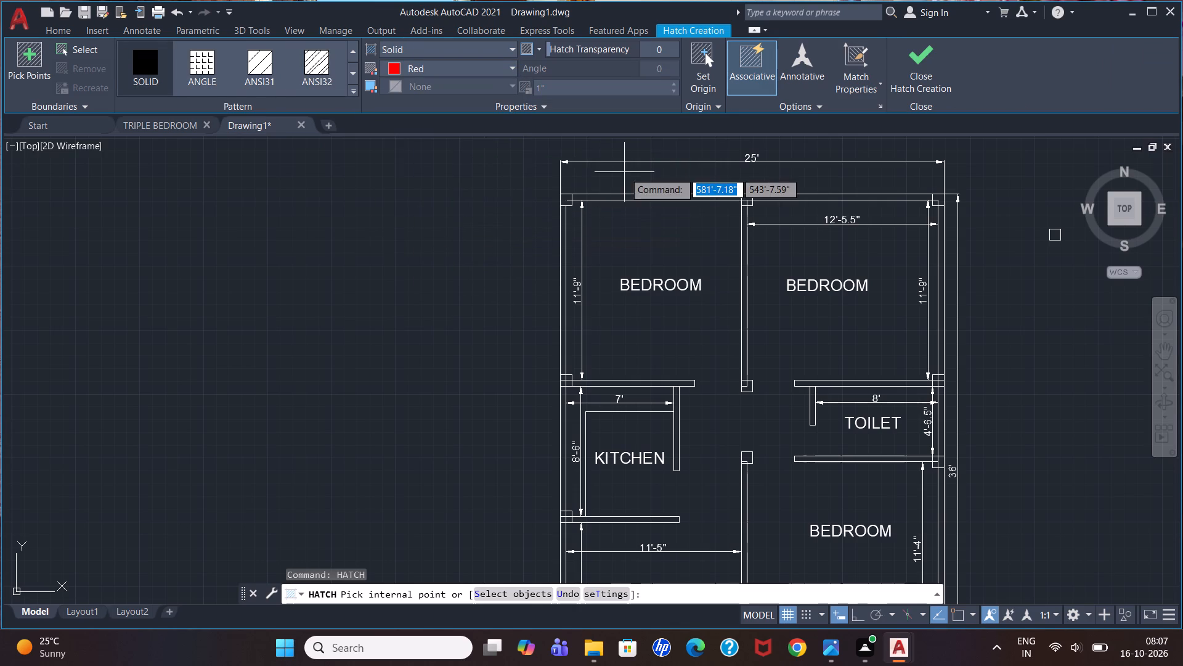
pyautogui.scroll(4, 611, 188)
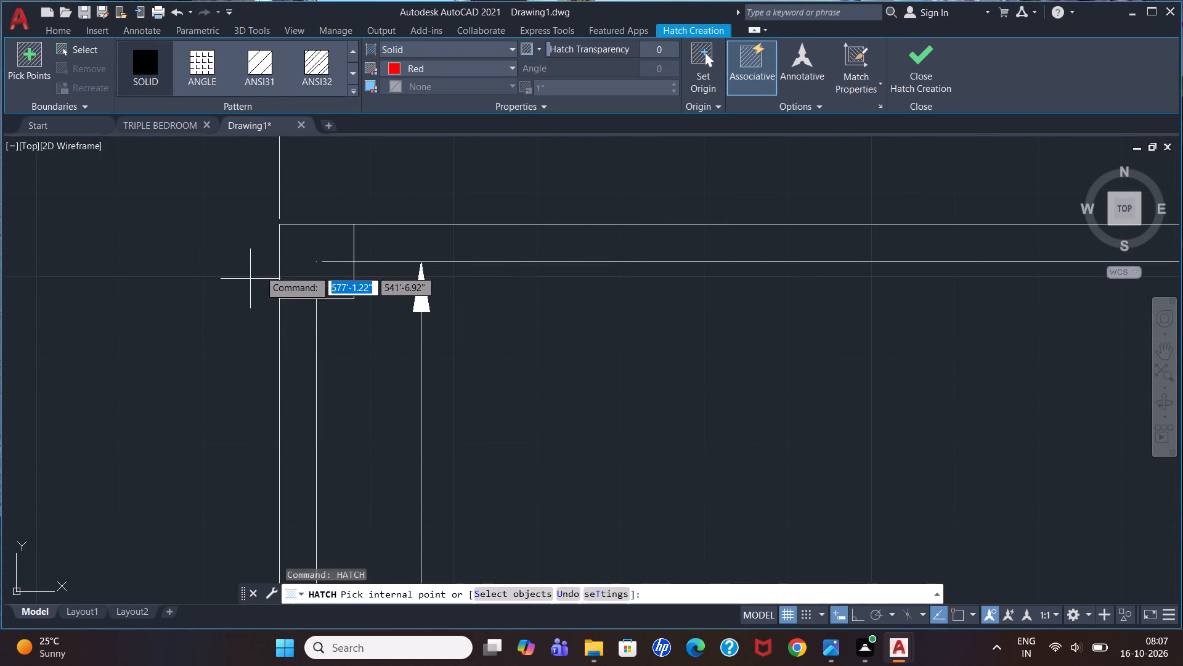
pyautogui.click(301, 258)
# Fill all parts of the upper-wall columns between the two bedrooms and at the right bedroom's outer corner with the solid red hatch.
pyautogui.scroll(-3, 625, 313)
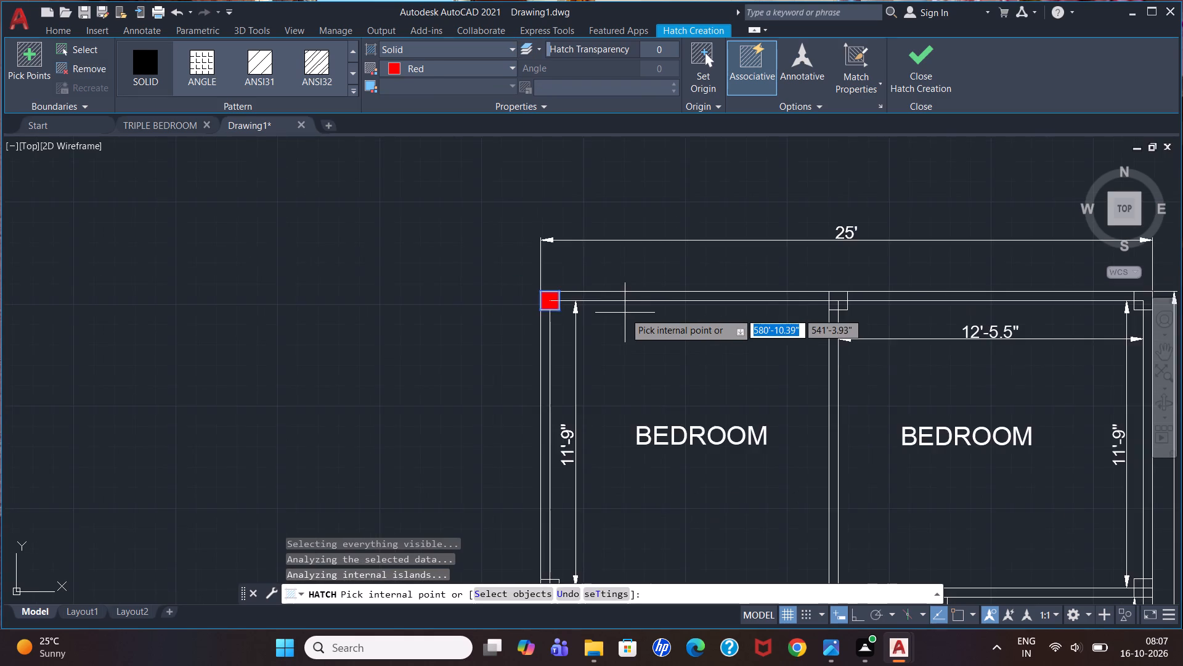
pyautogui.scroll(-3, 625, 313)
pyautogui.scroll(3, 689, 317)
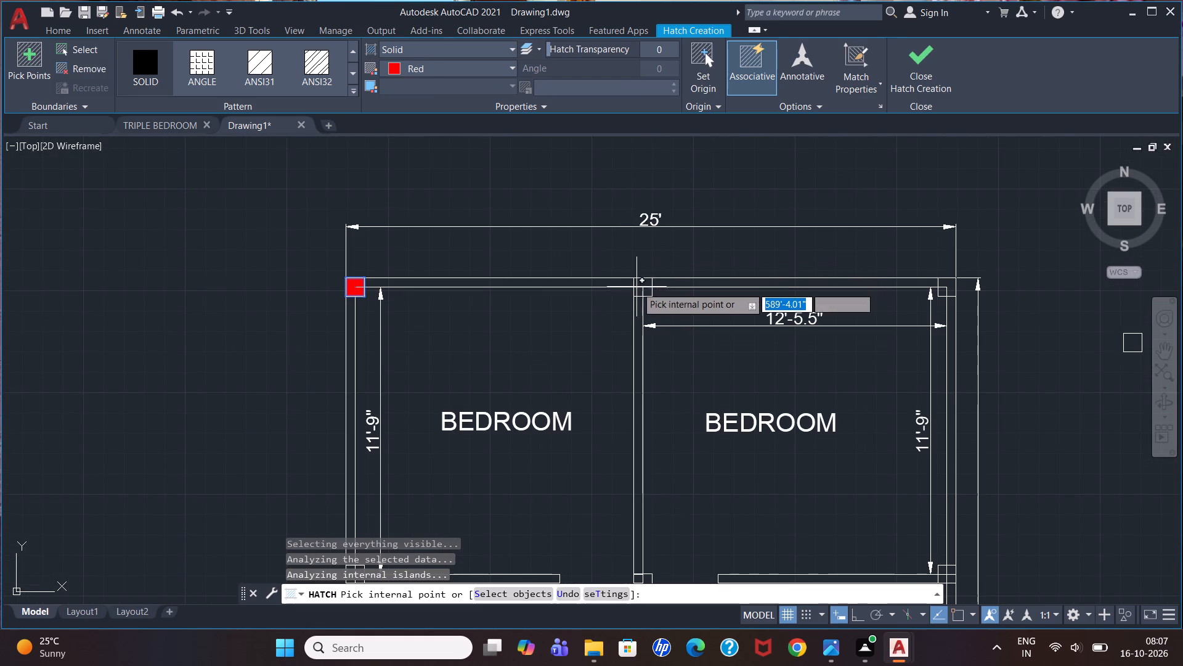
pyautogui.click(644, 286)
pyautogui.click(643, 292)
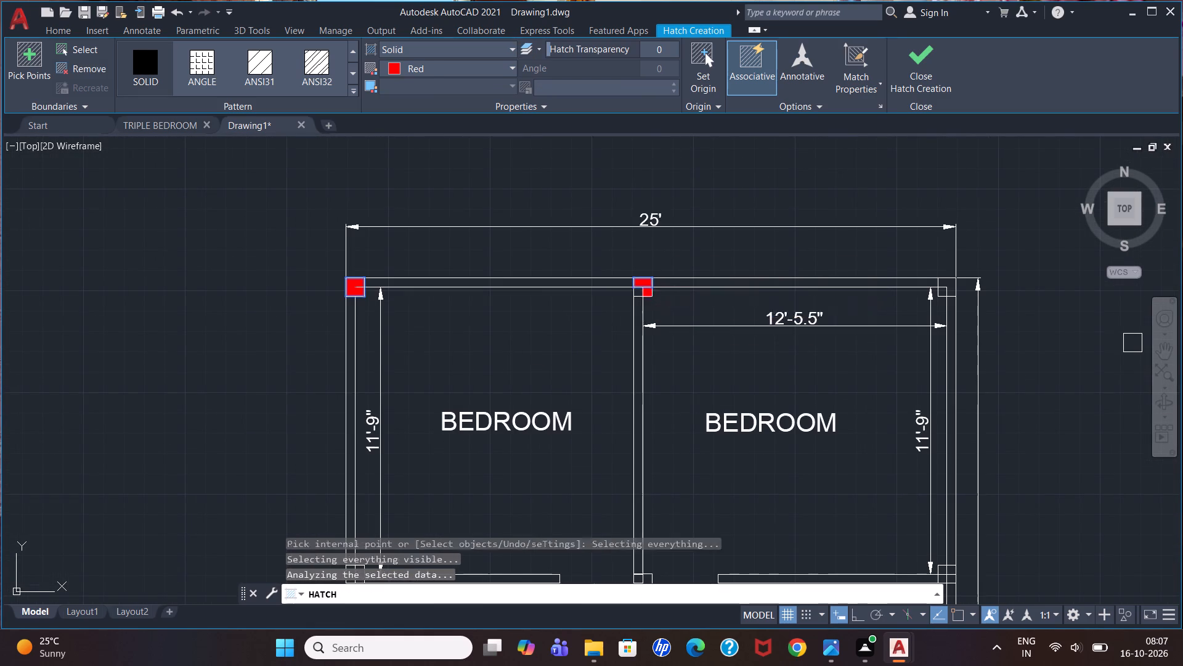
pyautogui.click(641, 290)
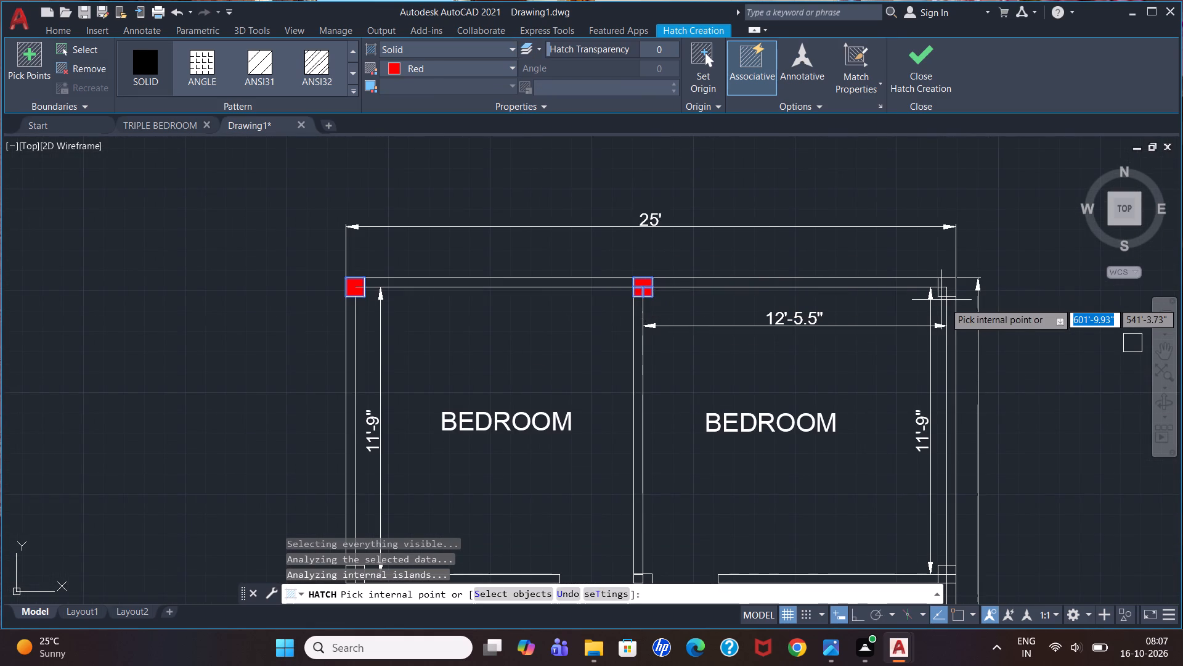
pyautogui.click(948, 287)
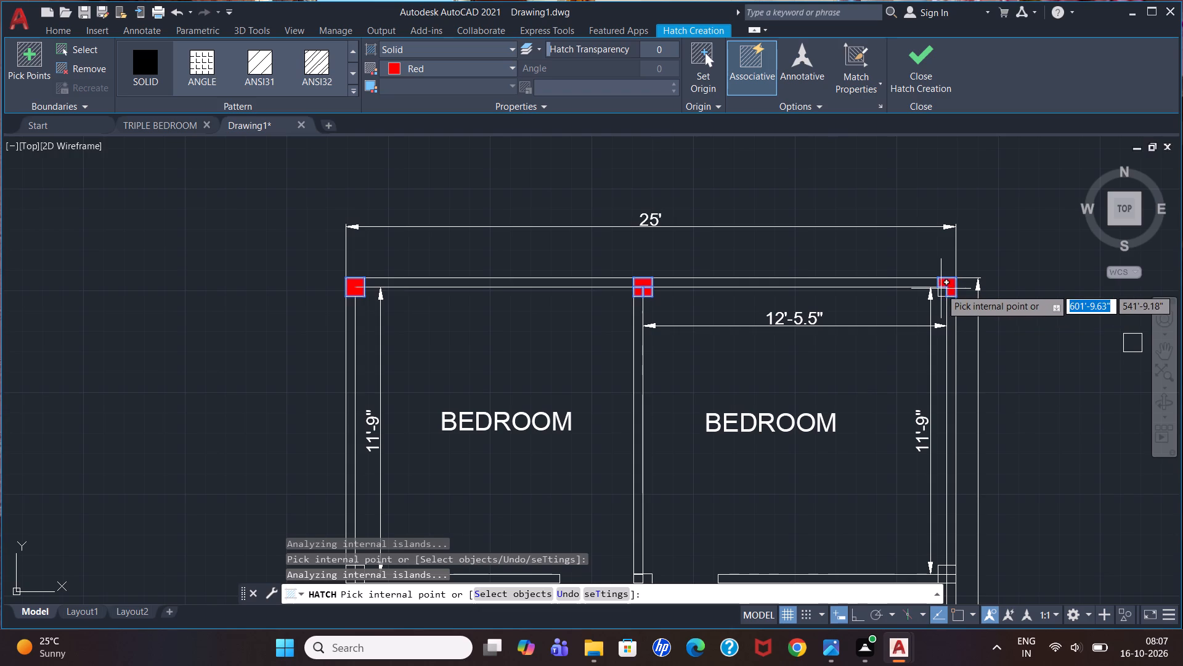
pyautogui.click(941, 289)
# Extend the solid red hatch to the bedroom–toilet and bedroom–kitchen outer-wall columns and the column ending the wall between the upper bedrooms.
pyautogui.scroll(-2, 886, 244)
pyautogui.scroll(2, 897, 435)
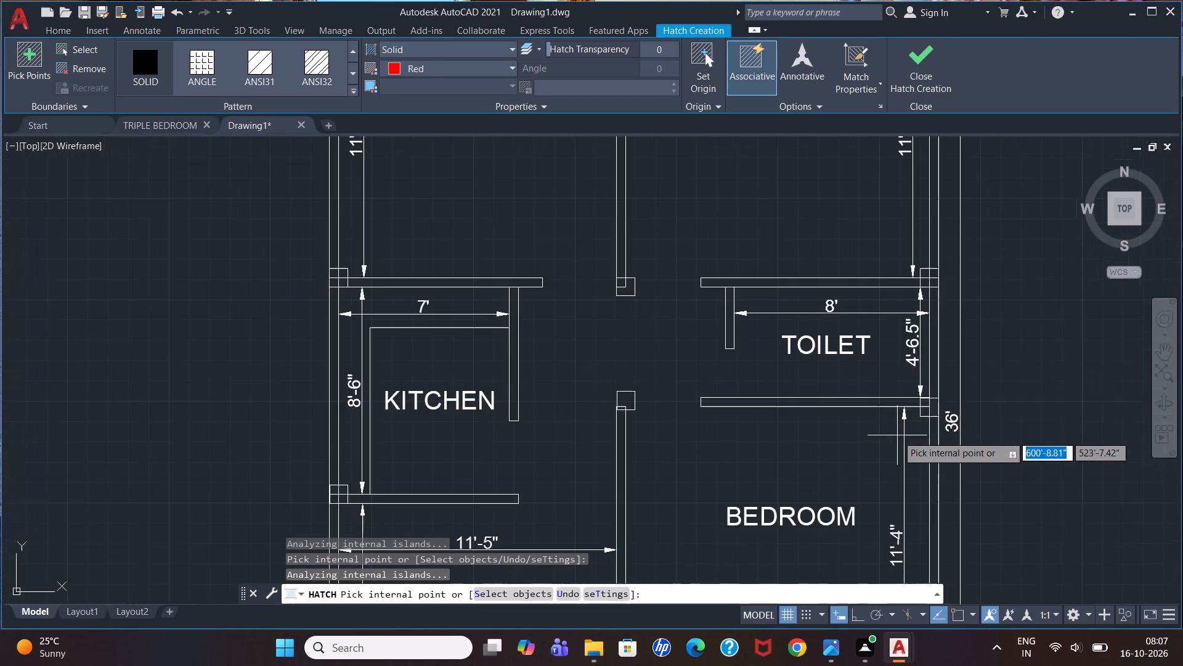
pyautogui.click(924, 276)
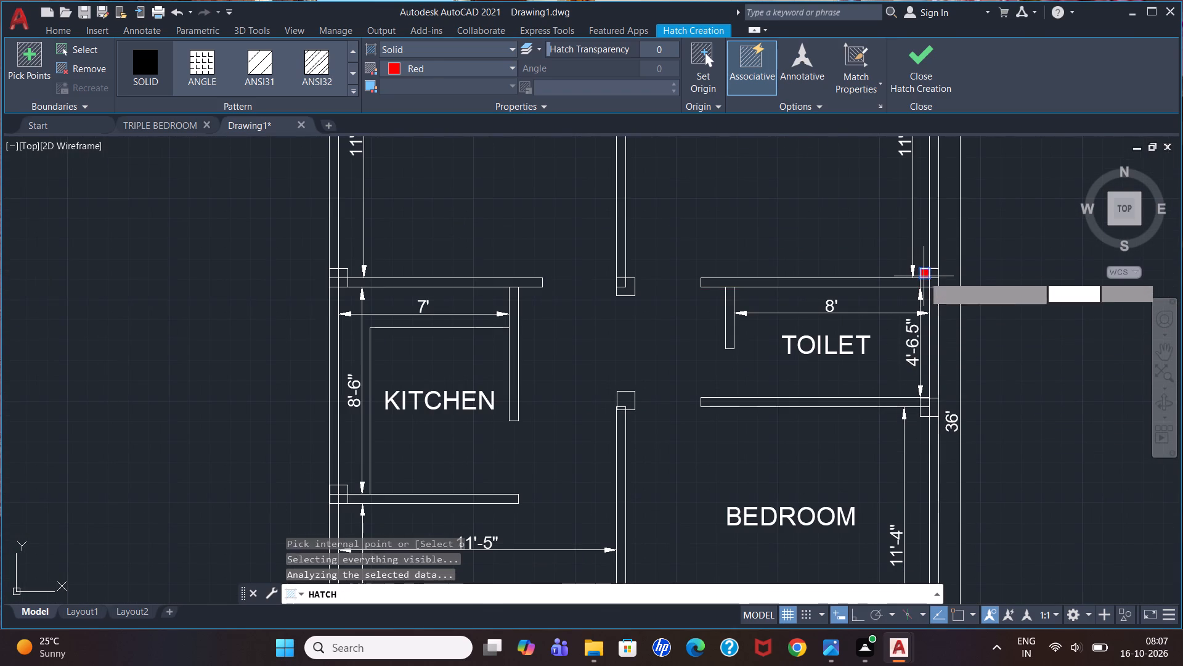
pyautogui.click(932, 275)
pyautogui.click(930, 287)
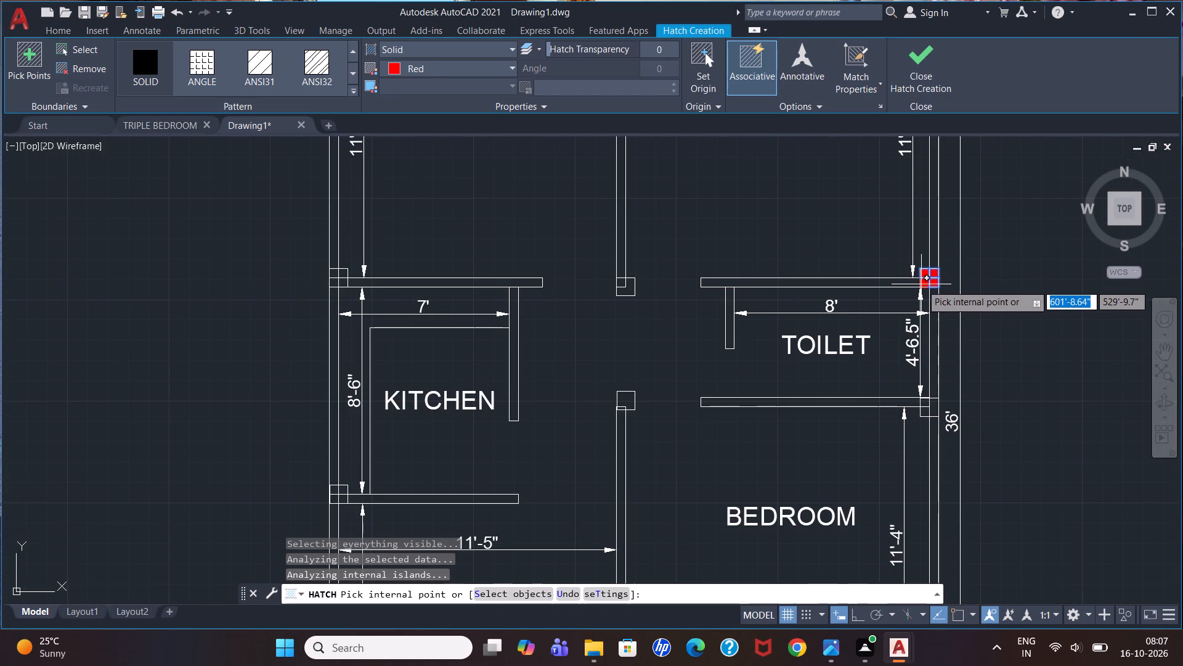
pyautogui.click(921, 284)
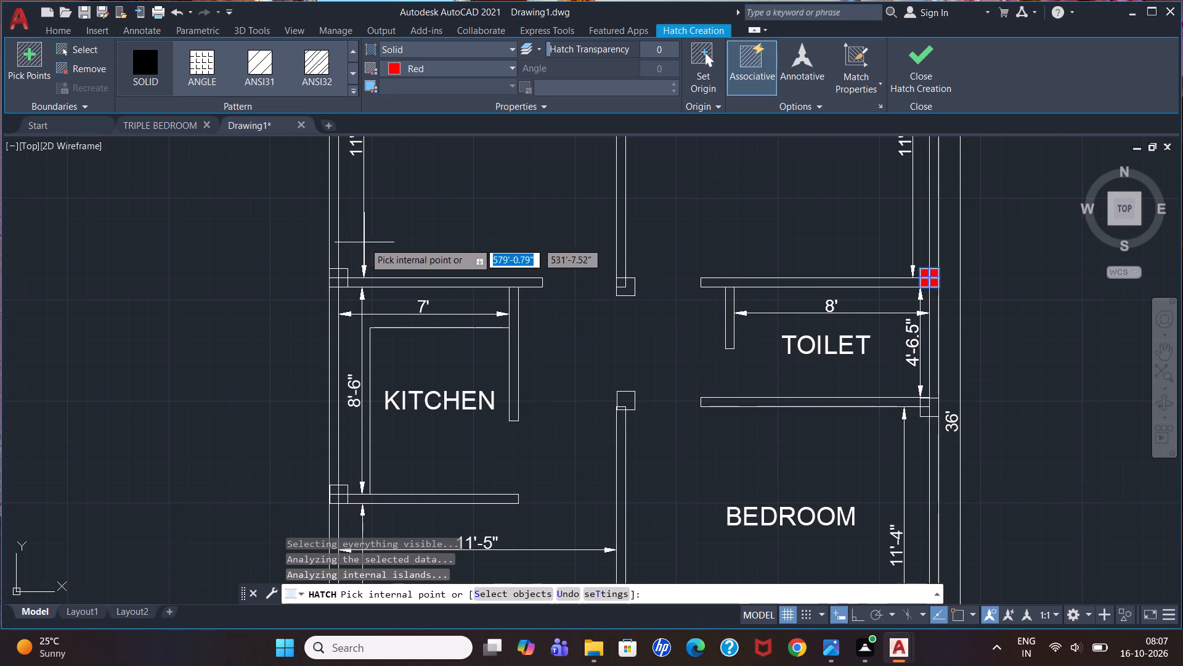
pyautogui.click(340, 282)
pyautogui.click(339, 277)
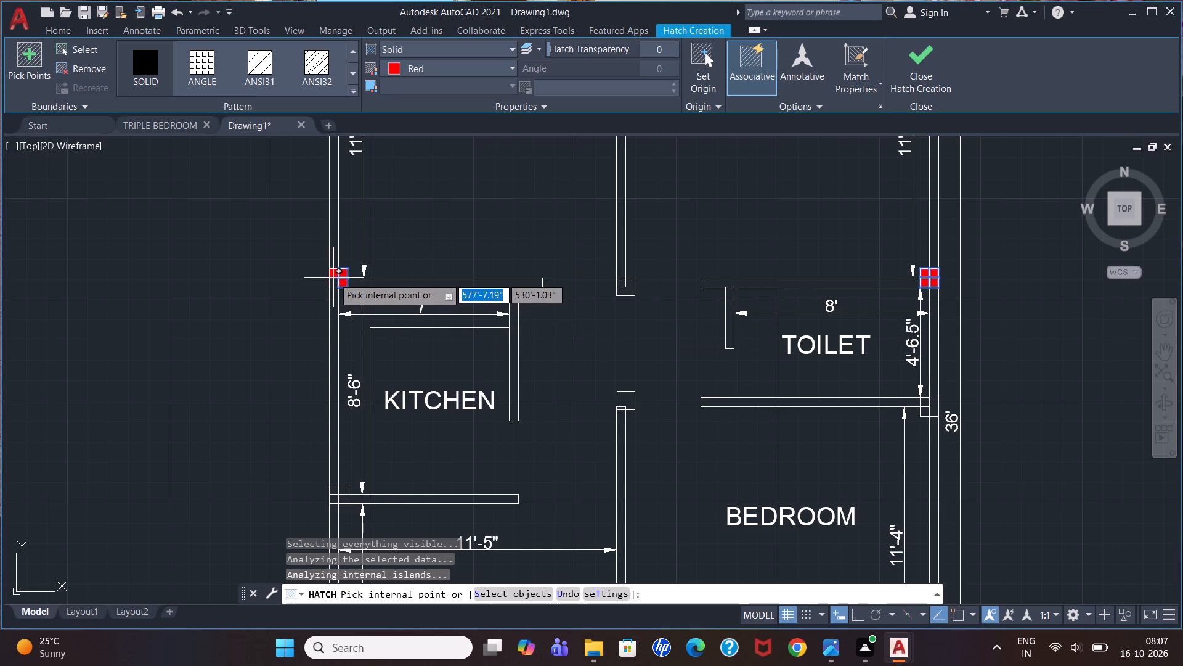
pyautogui.click(333, 277)
pyautogui.click(332, 287)
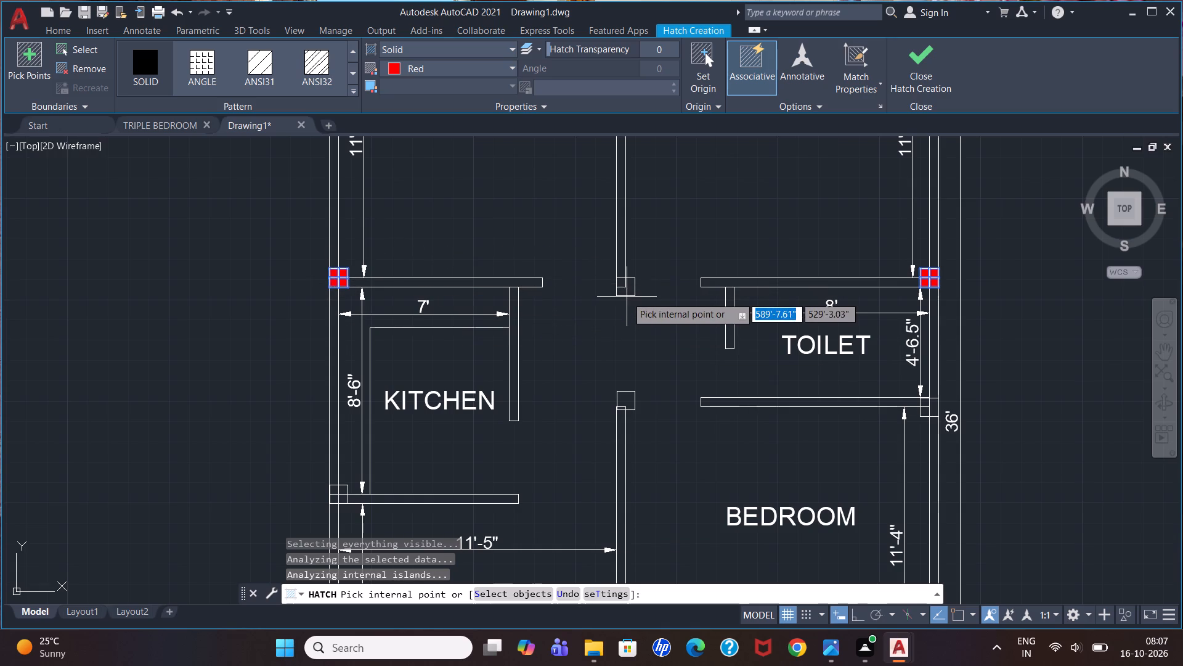
pyautogui.click(624, 283)
pyautogui.click(628, 293)
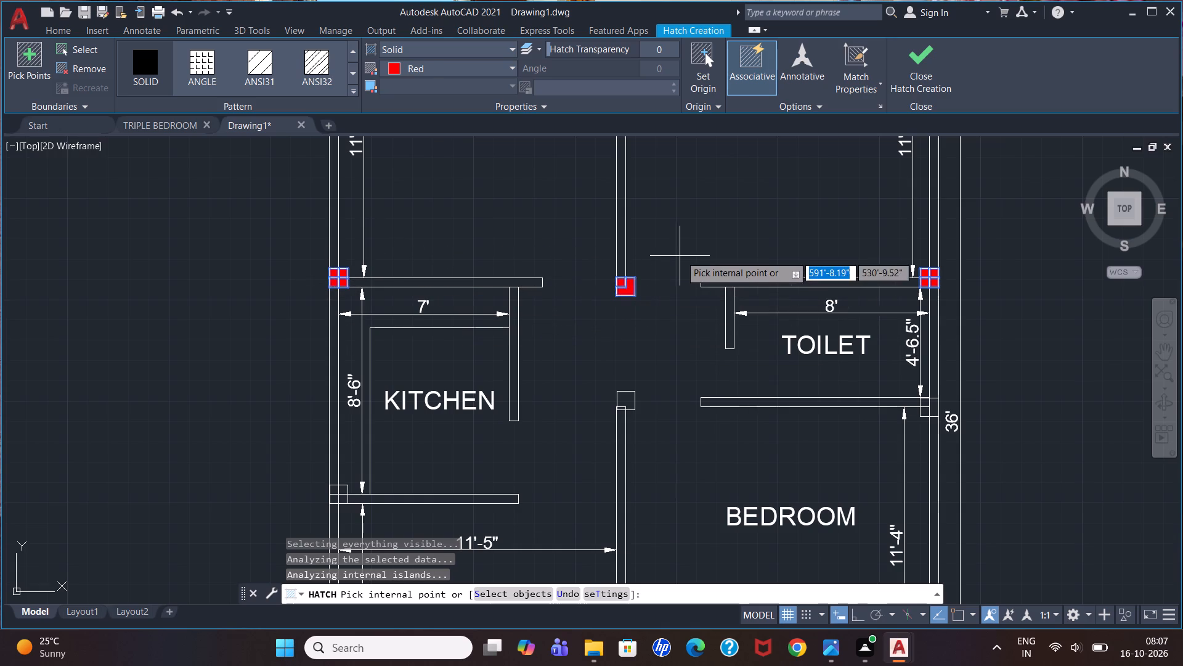
# Fill the column at the upper end of the wall between the living room and lower bedroom with the solid red hatch.
pyautogui.scroll(-2, 680, 255)
pyautogui.scroll(2, 648, 390)
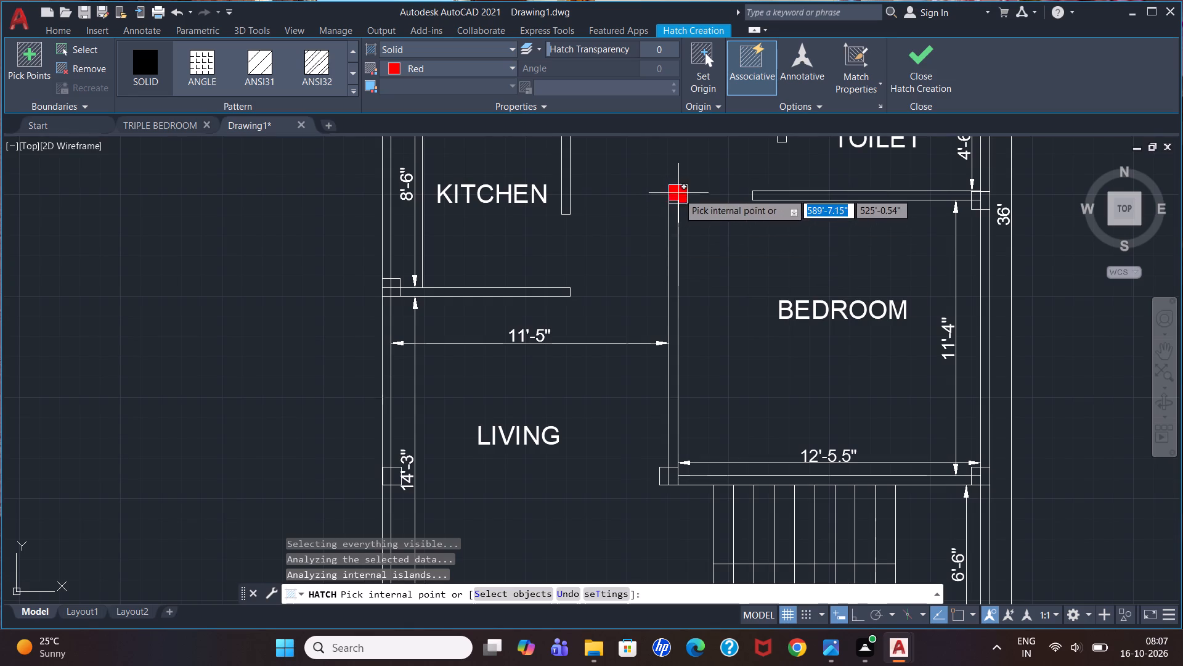
pyautogui.click(678, 192)
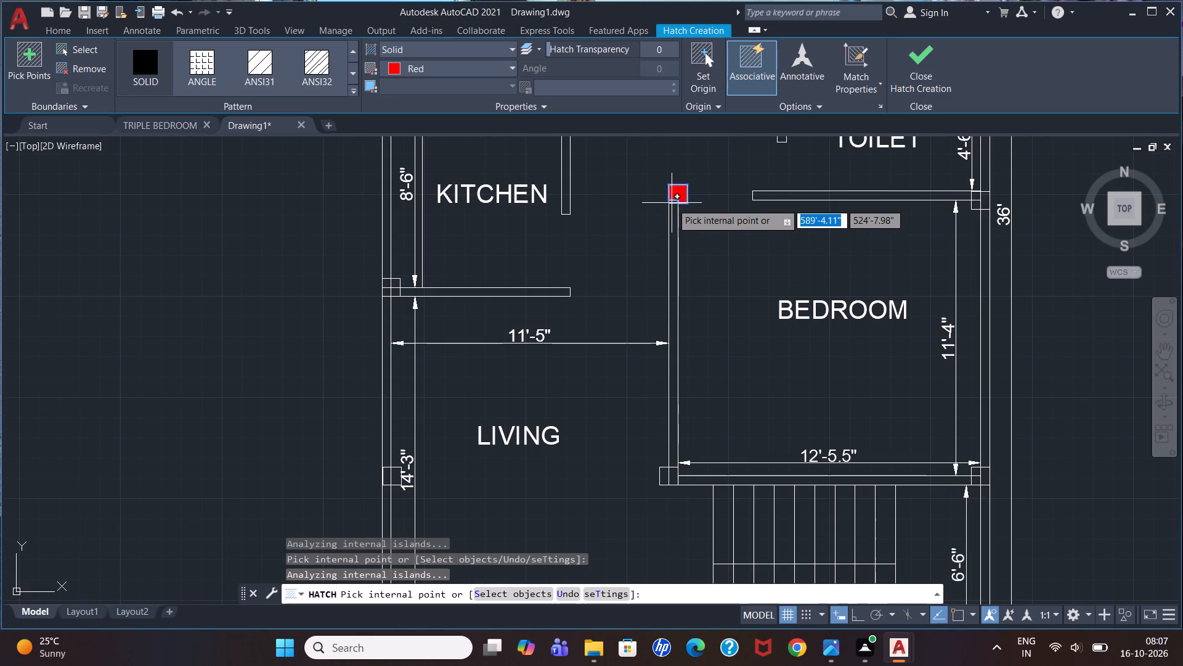
pyautogui.click(672, 203)
pyautogui.click(711, 232)
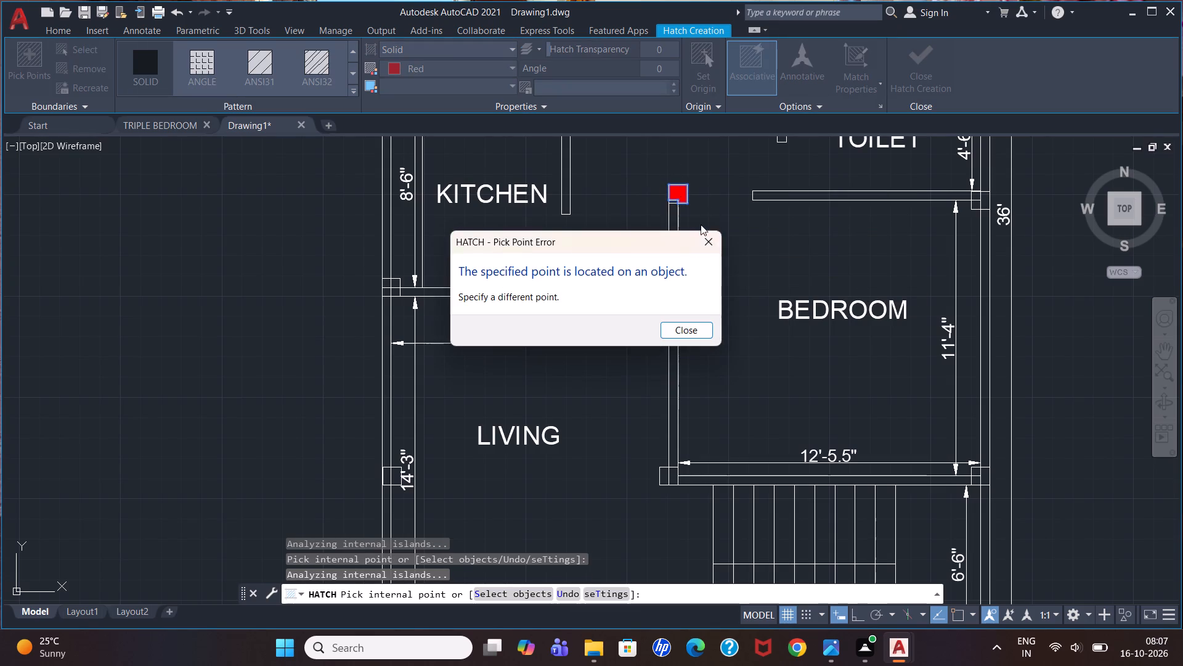
pyautogui.scroll(3, 672, 198)
pyautogui.click(683, 210)
pyautogui.scroll(-3, 687, 187)
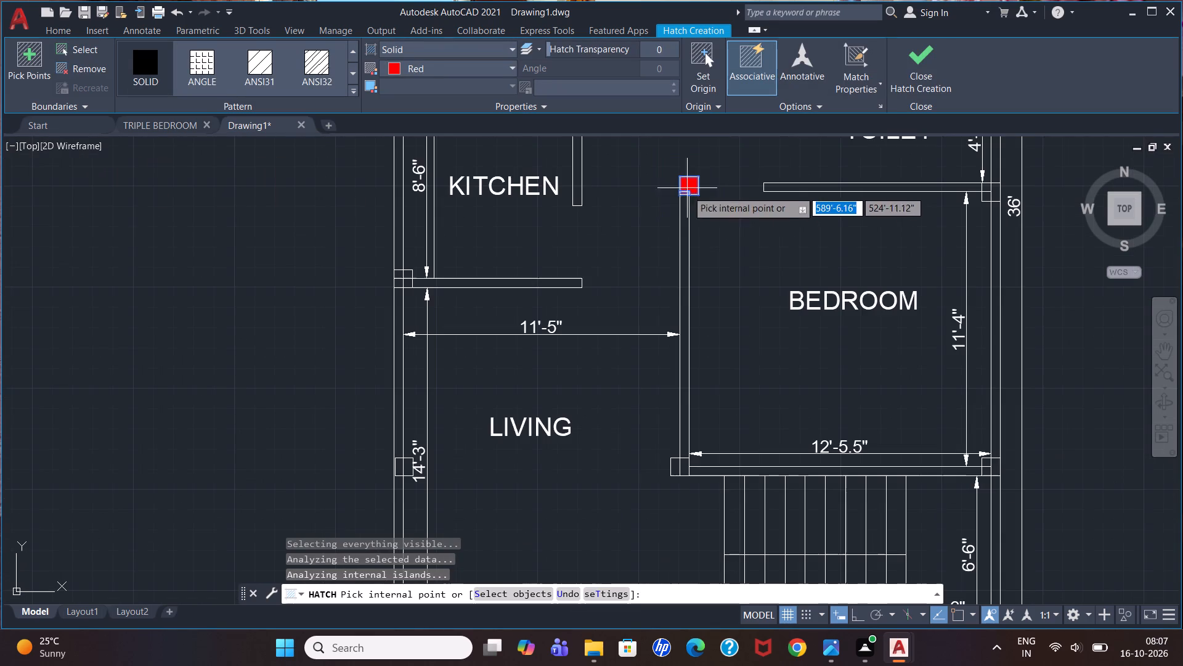
# Fill the kitchen–living and toilet–lower bedroom outer-wall columns with the solid red hatch and end the Hatch command.
pyautogui.click(406, 276)
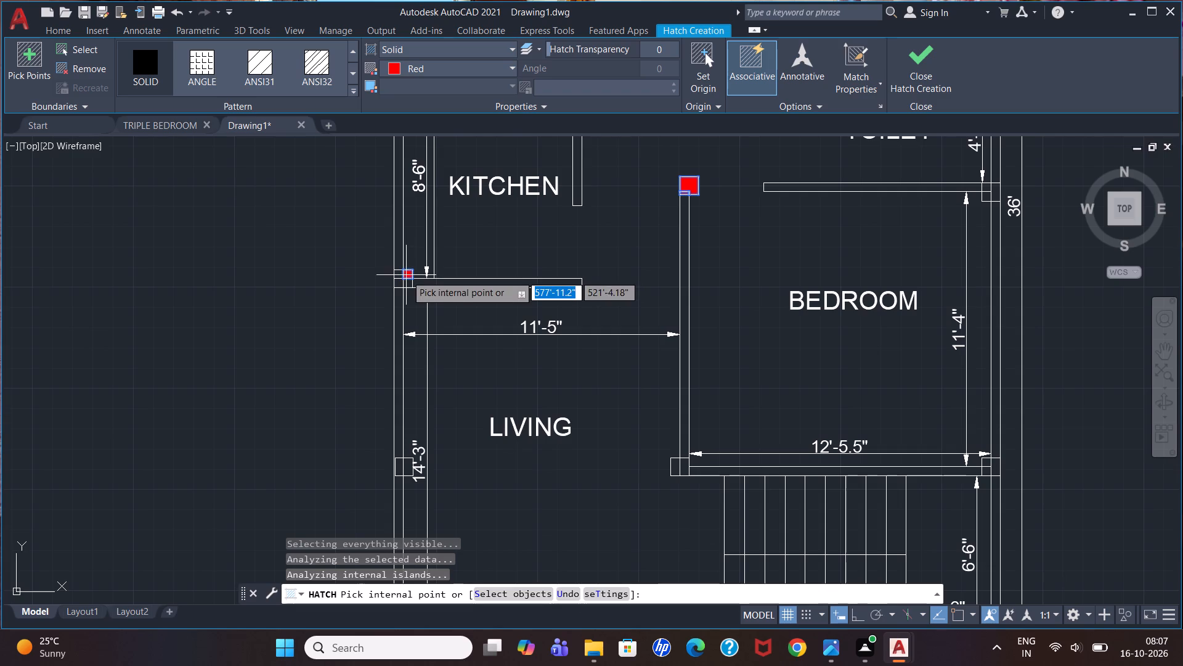
pyautogui.click(397, 278)
pyautogui.click(402, 285)
pyautogui.click(404, 286)
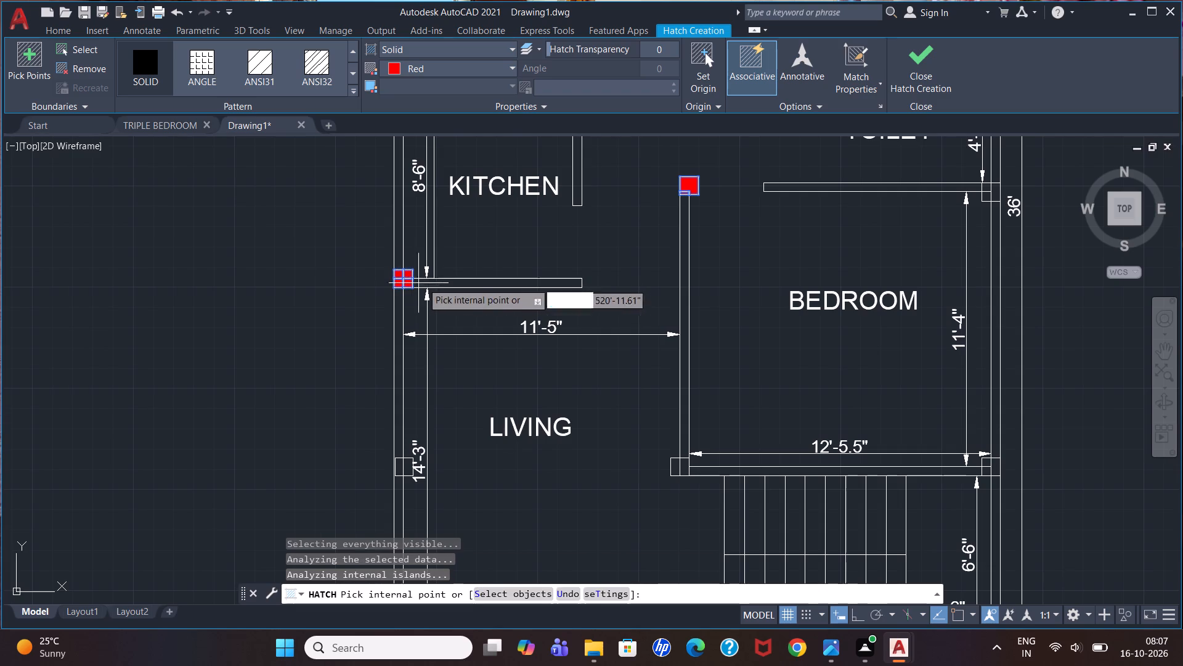
pyautogui.click(993, 190)
pyautogui.click(985, 193)
pyautogui.click(985, 186)
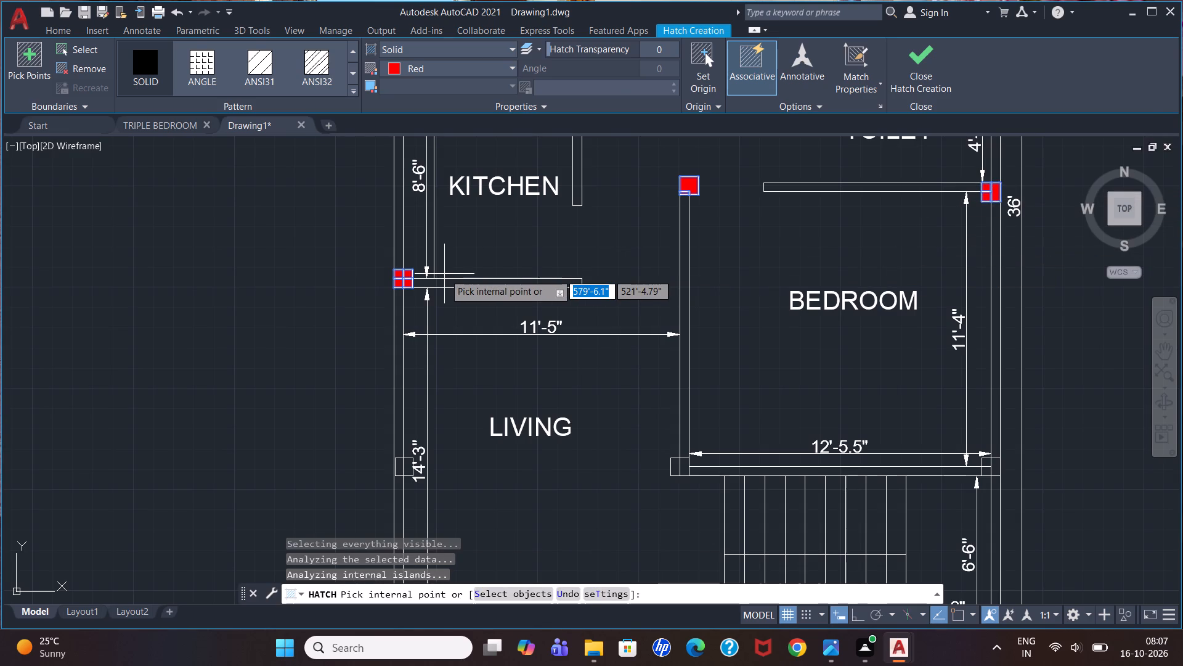
pyautogui.press('Escape')
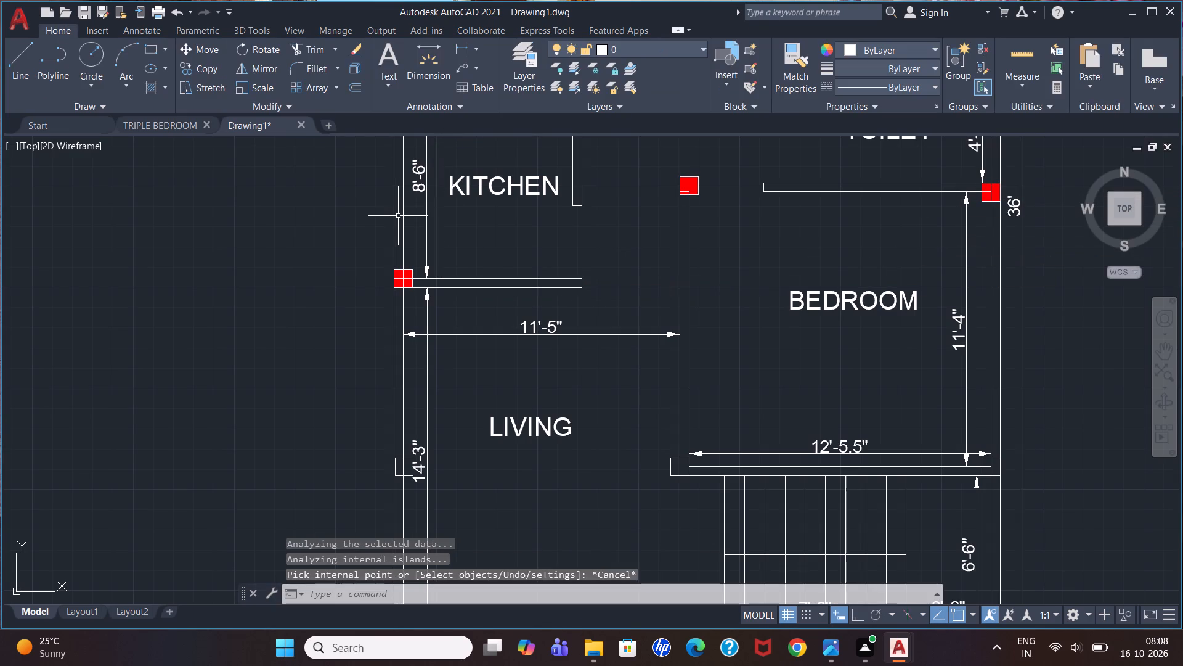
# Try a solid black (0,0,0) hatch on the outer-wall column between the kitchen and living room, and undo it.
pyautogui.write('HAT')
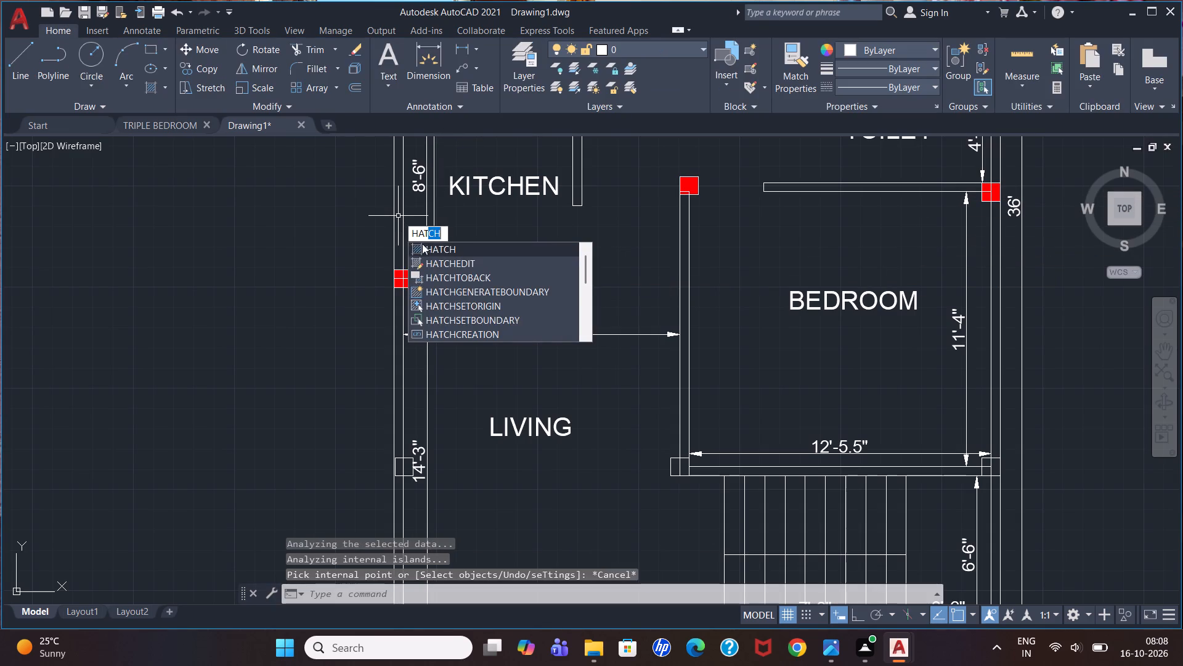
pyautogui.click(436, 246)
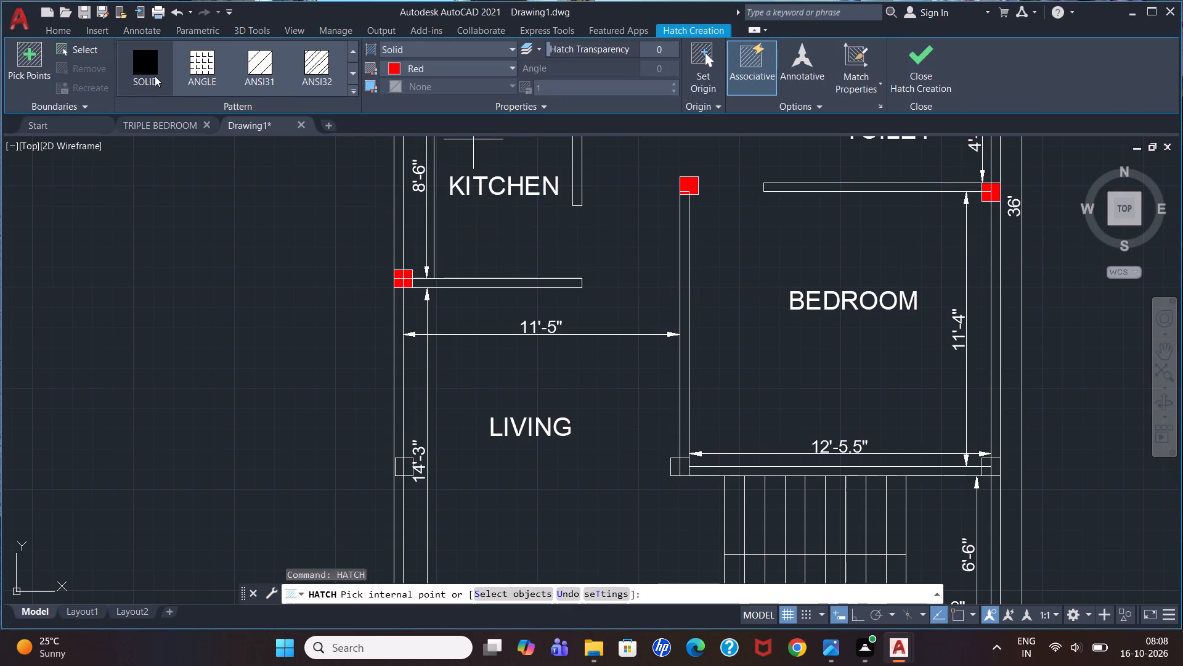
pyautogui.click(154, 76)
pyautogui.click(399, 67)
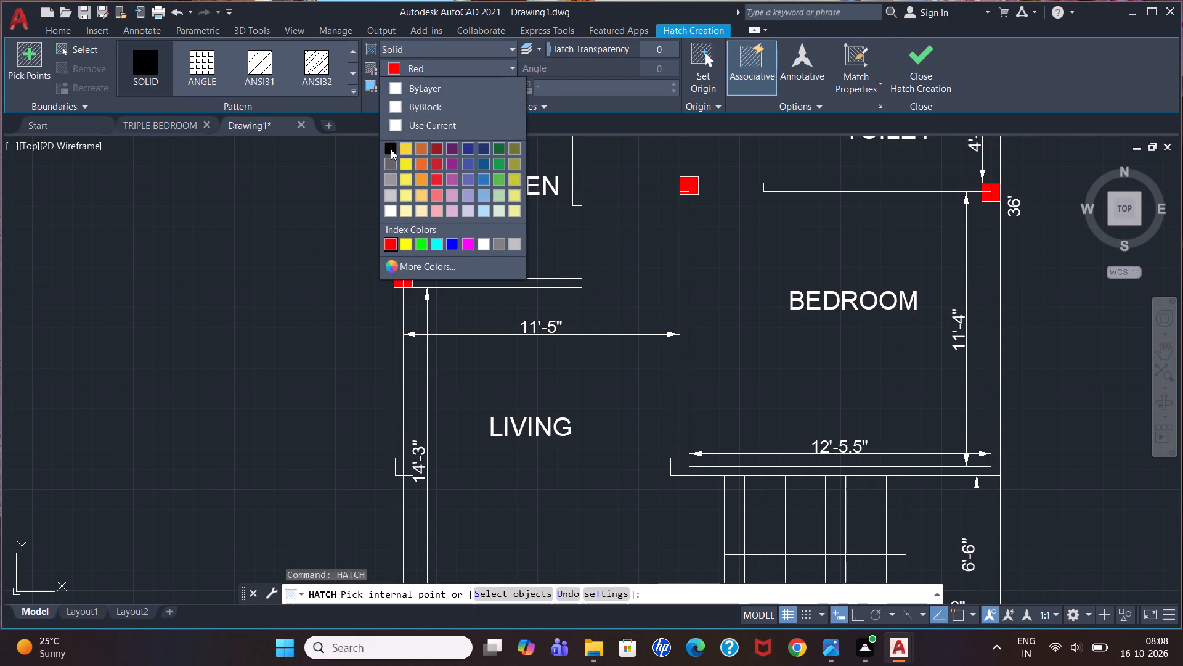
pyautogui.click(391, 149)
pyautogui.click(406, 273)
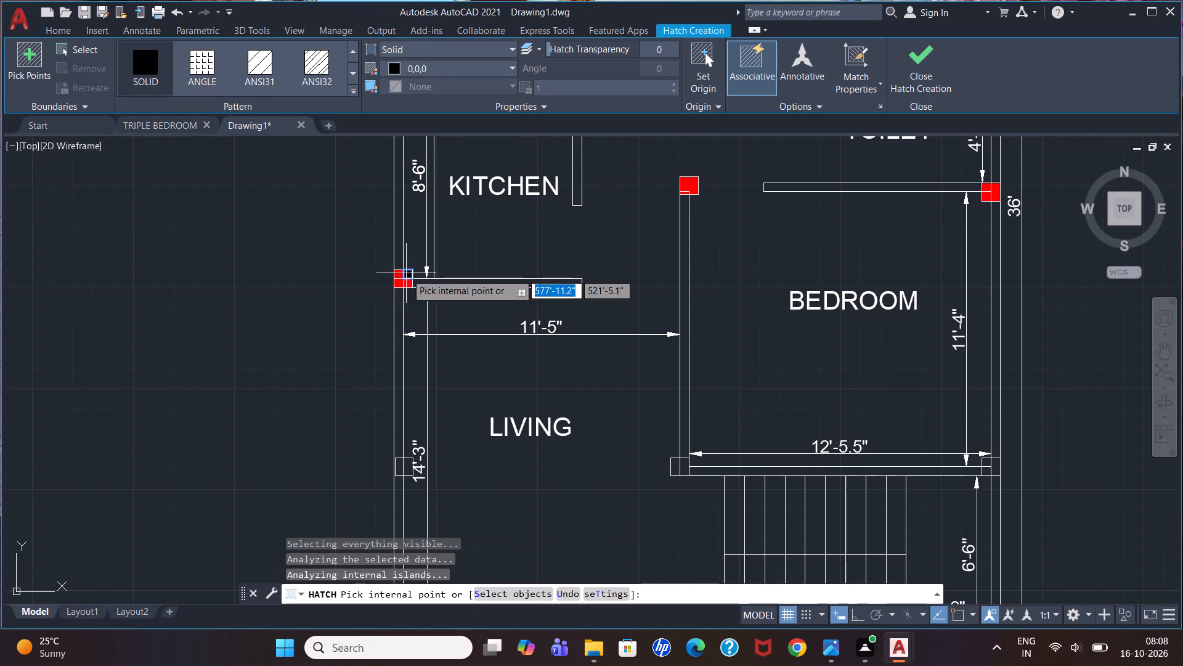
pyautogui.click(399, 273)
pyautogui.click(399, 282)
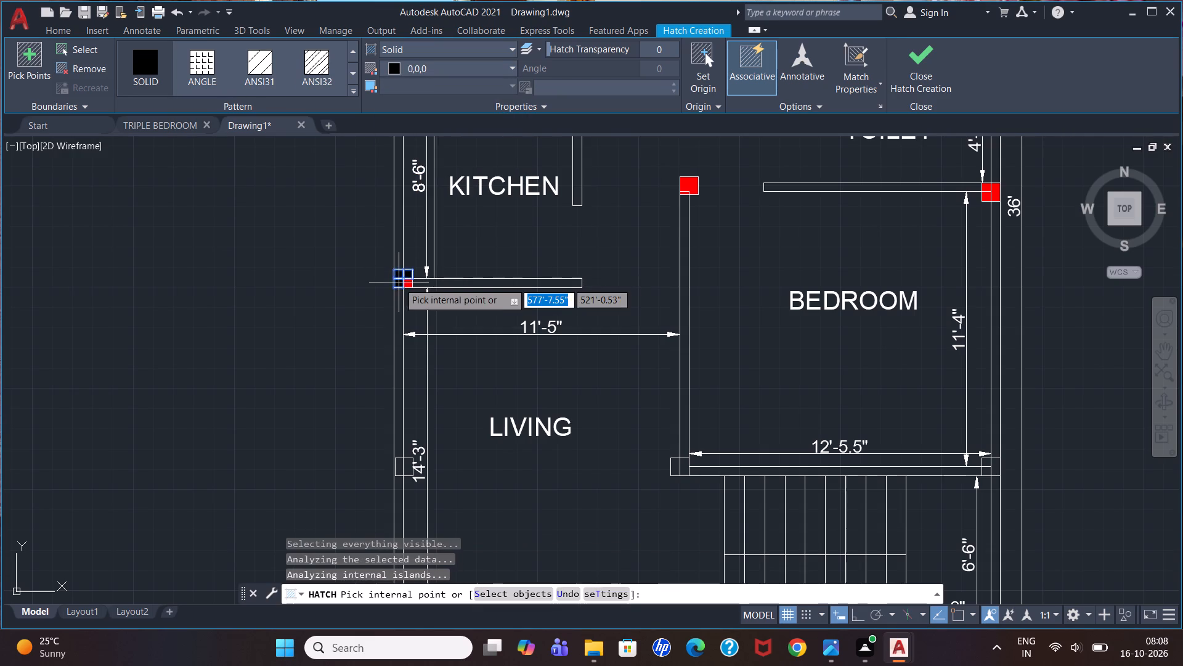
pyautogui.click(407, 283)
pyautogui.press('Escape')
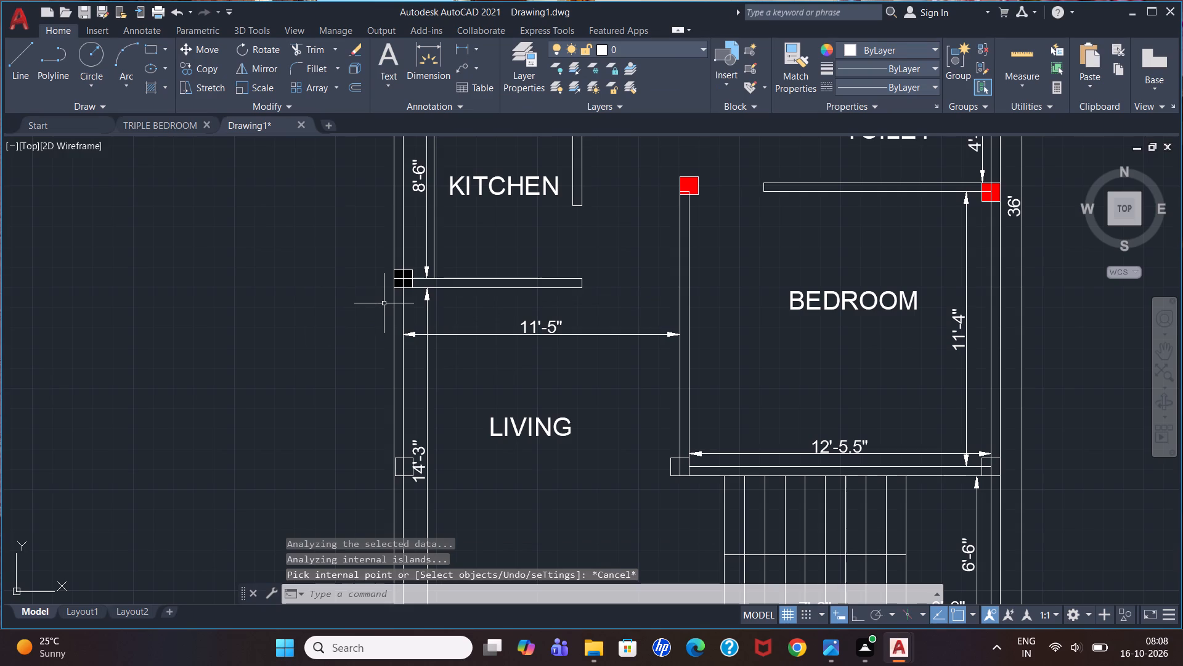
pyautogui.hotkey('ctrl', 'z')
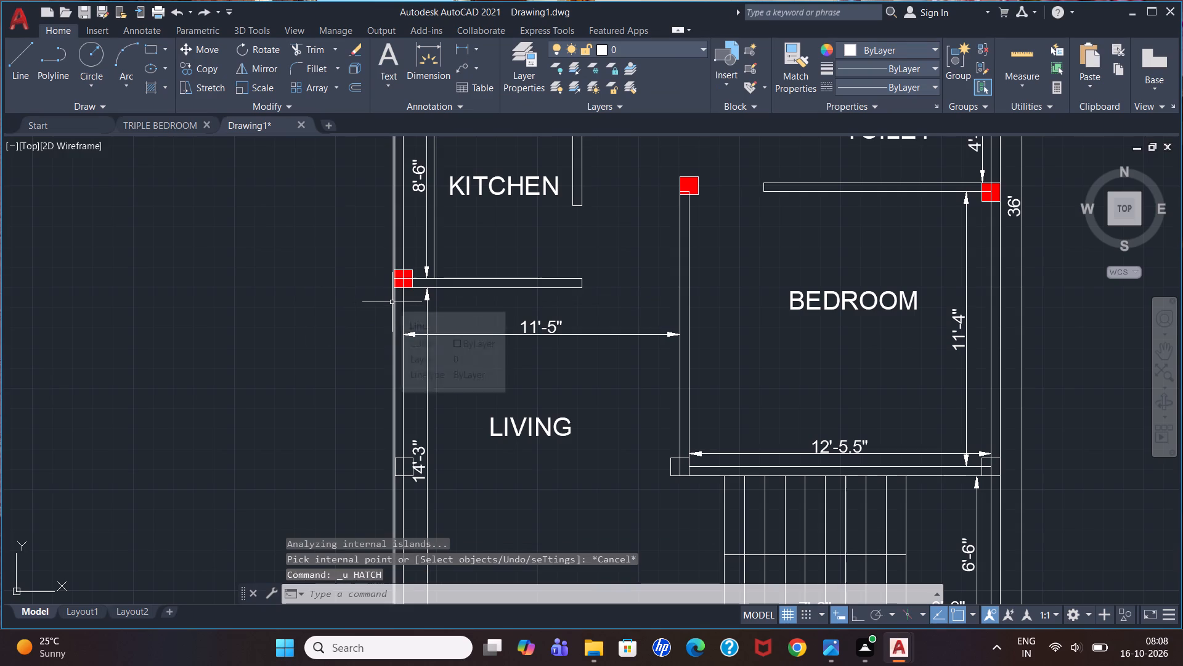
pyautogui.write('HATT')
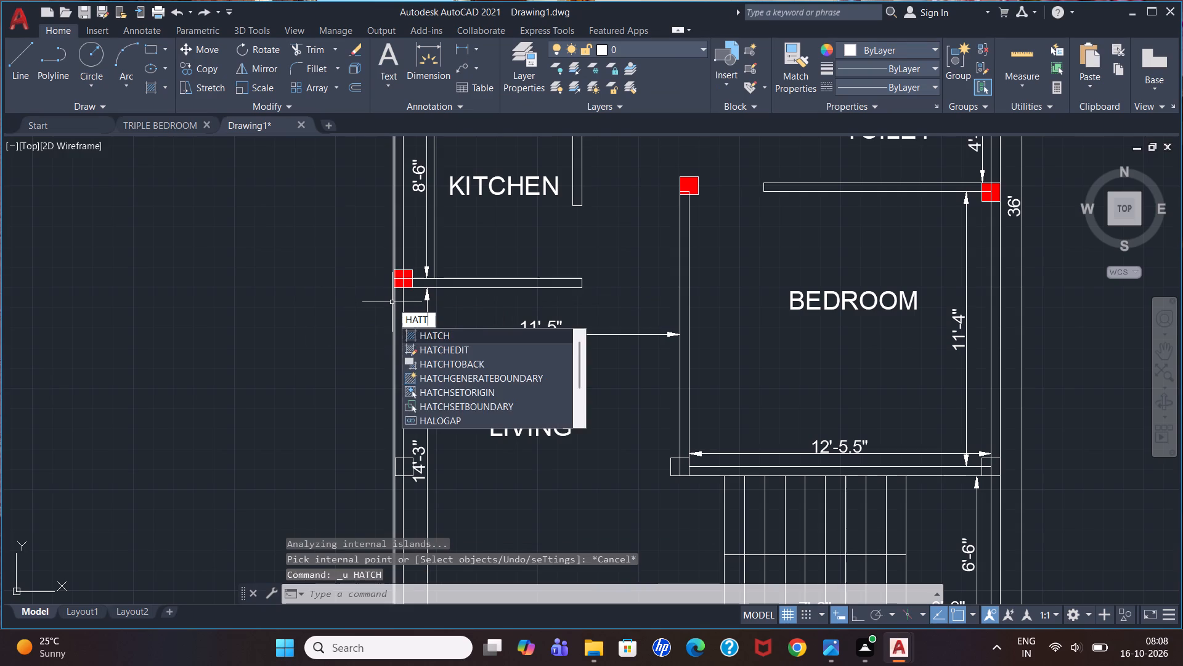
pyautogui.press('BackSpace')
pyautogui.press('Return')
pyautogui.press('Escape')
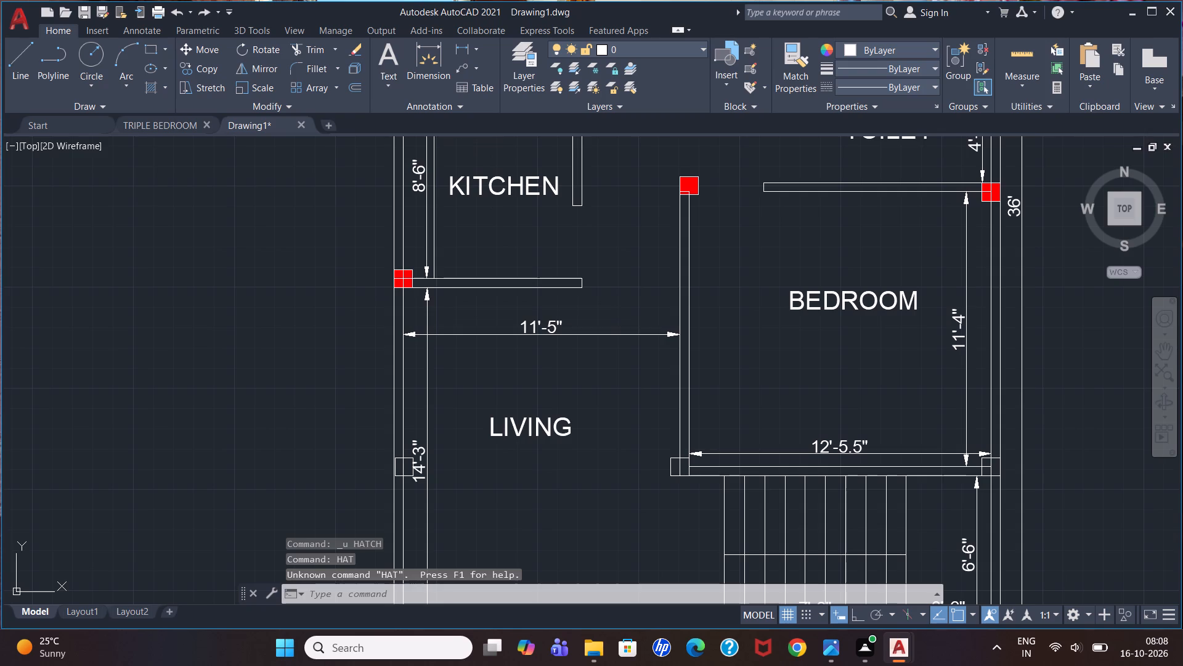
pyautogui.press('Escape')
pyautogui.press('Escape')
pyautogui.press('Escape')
# Hatch the column at the lower end of the living–bedroom wall and the living room's mid outer-wall column with solid red.
pyautogui.write('HAT')
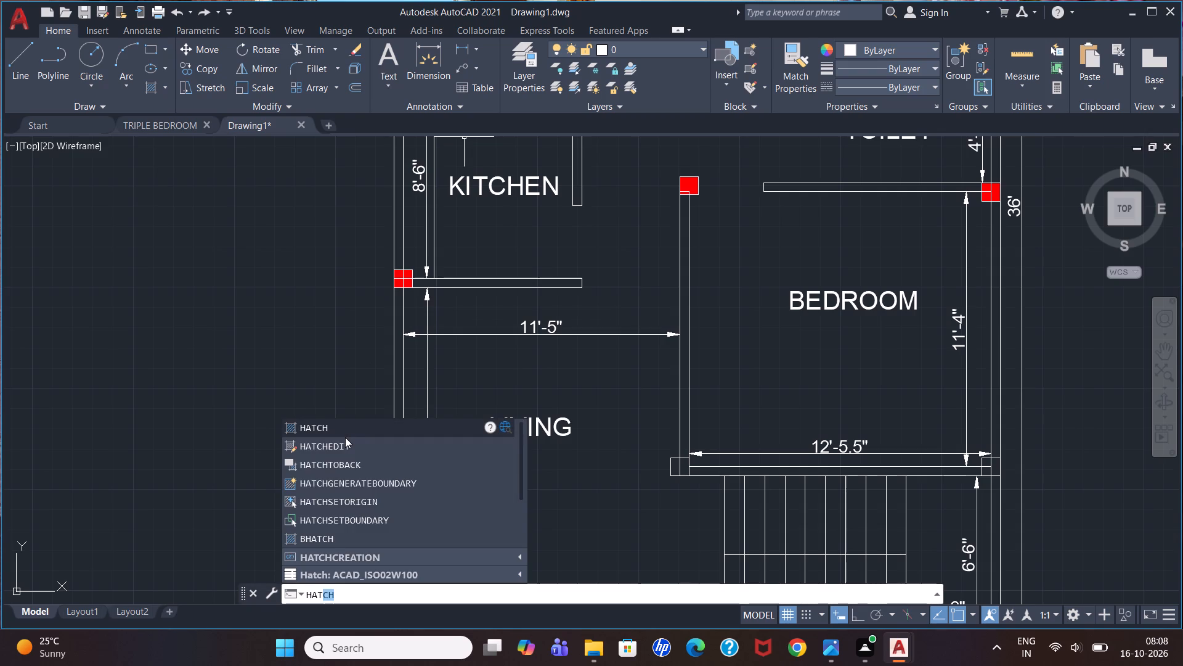
pyautogui.press('Return')
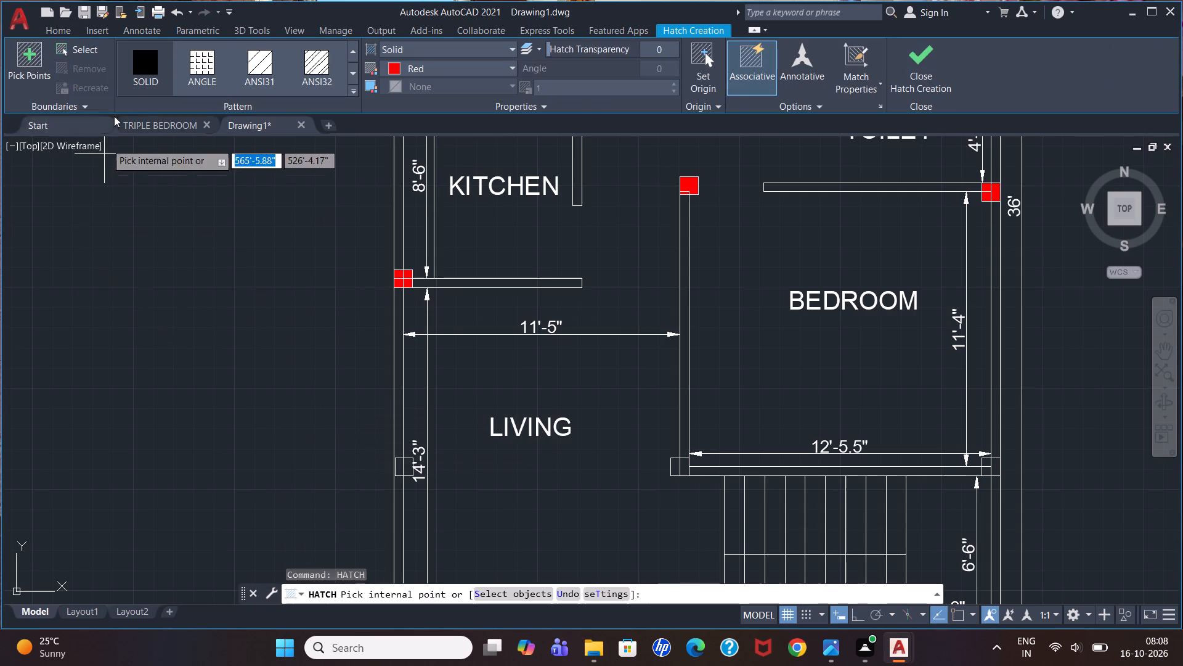
pyautogui.click(150, 70)
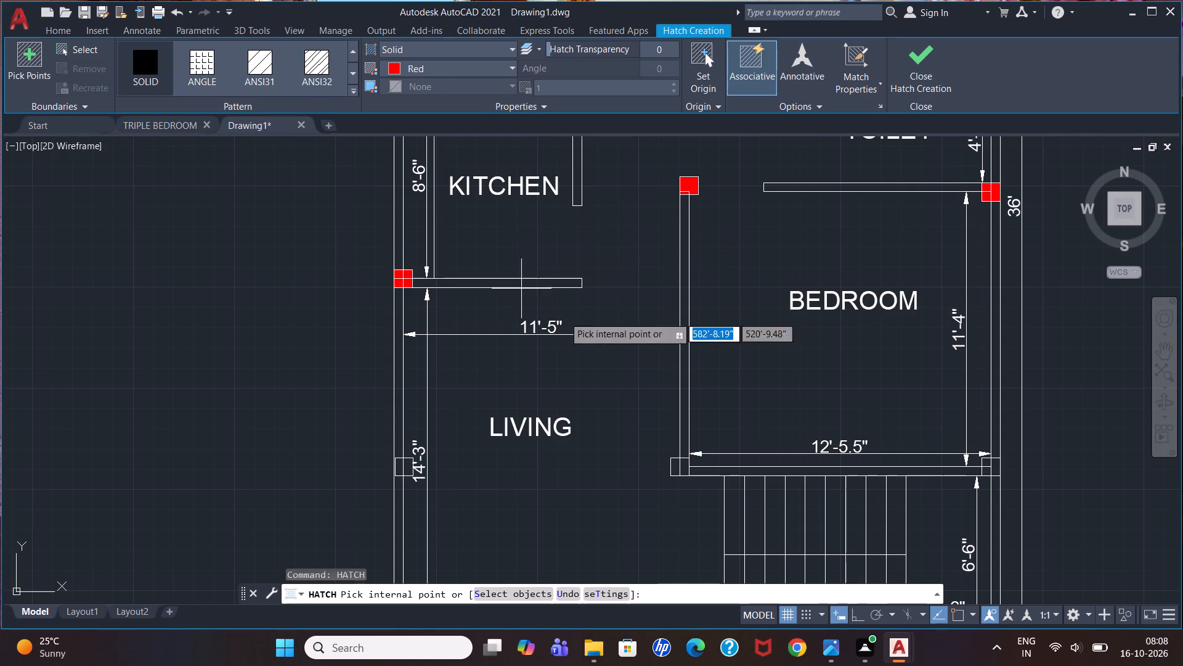
pyautogui.scroll(1, 708, 472)
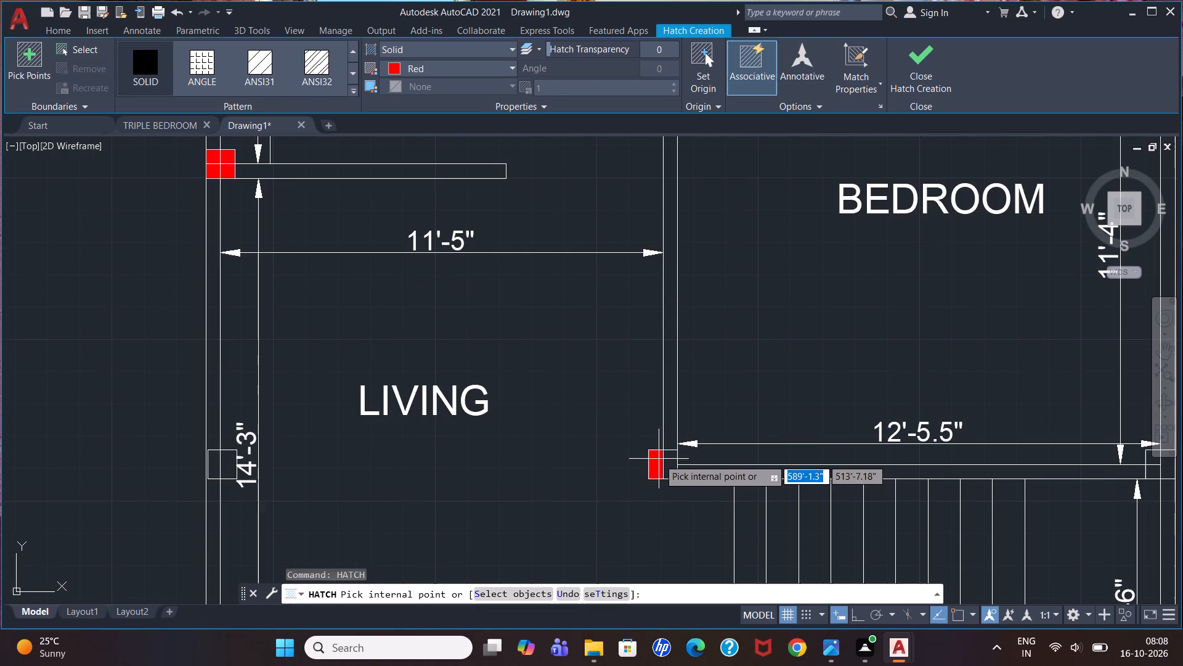
pyautogui.click(657, 459)
pyautogui.click(674, 459)
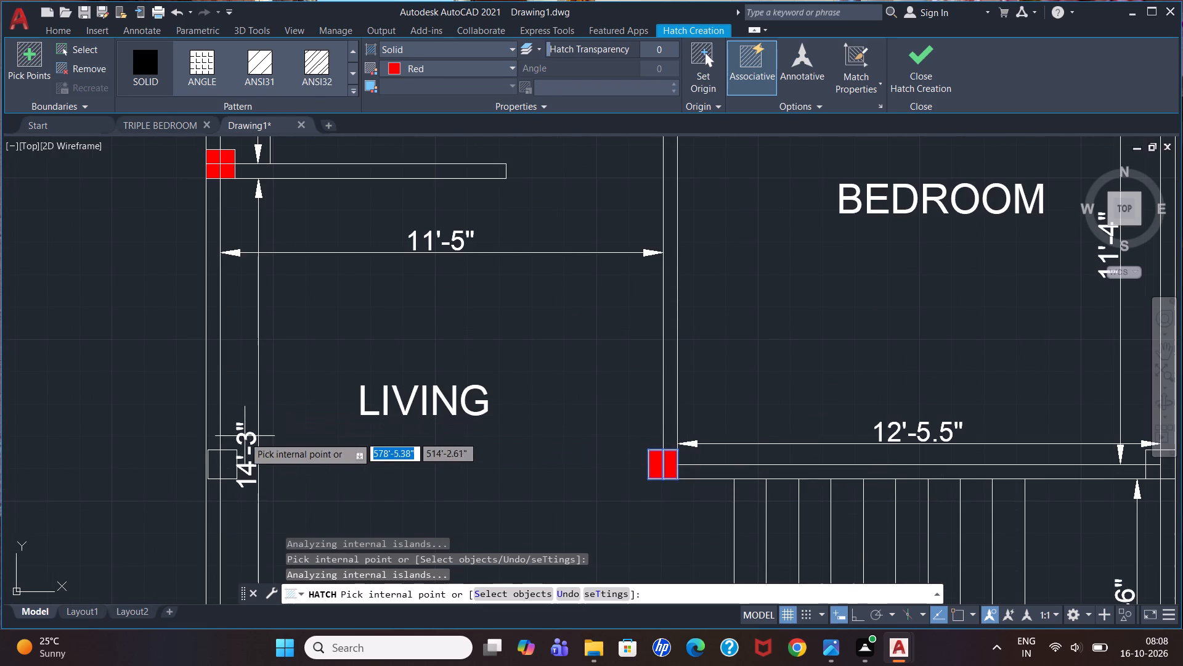
pyautogui.click(211, 461)
pyautogui.click(225, 464)
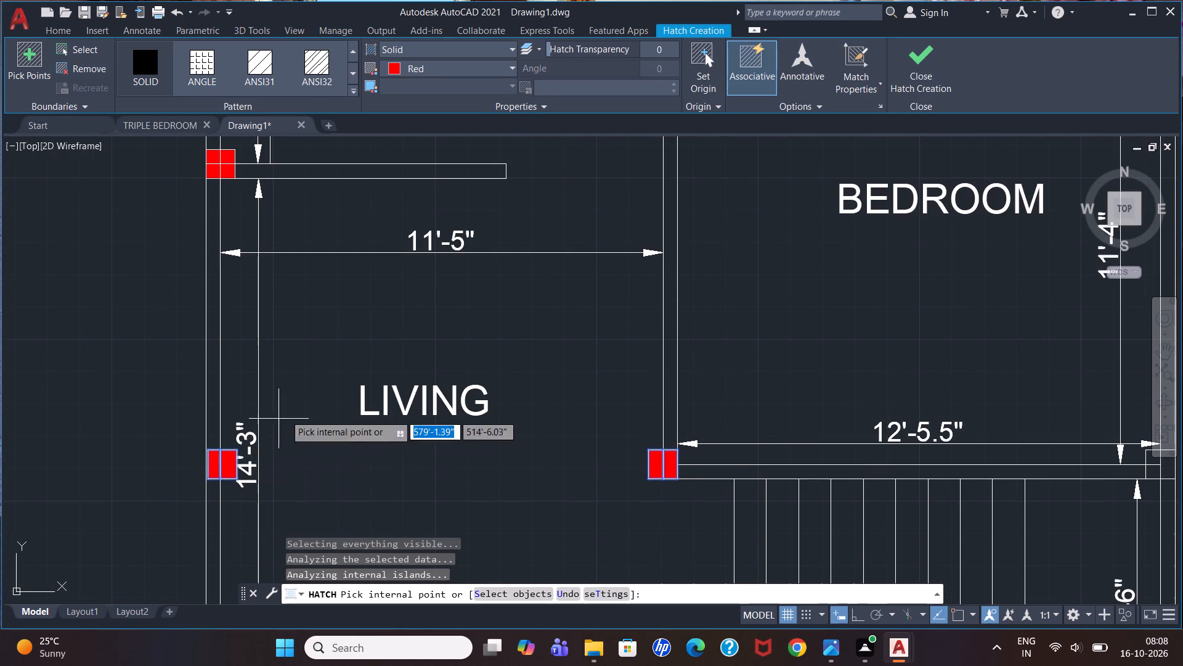
# Extend the solid red hatch to the outer-wall column between the lower bedroom and staircase and the outer corner column below the staircase.
pyautogui.scroll(-2, 369, 370)
pyautogui.scroll(2, 746, 432)
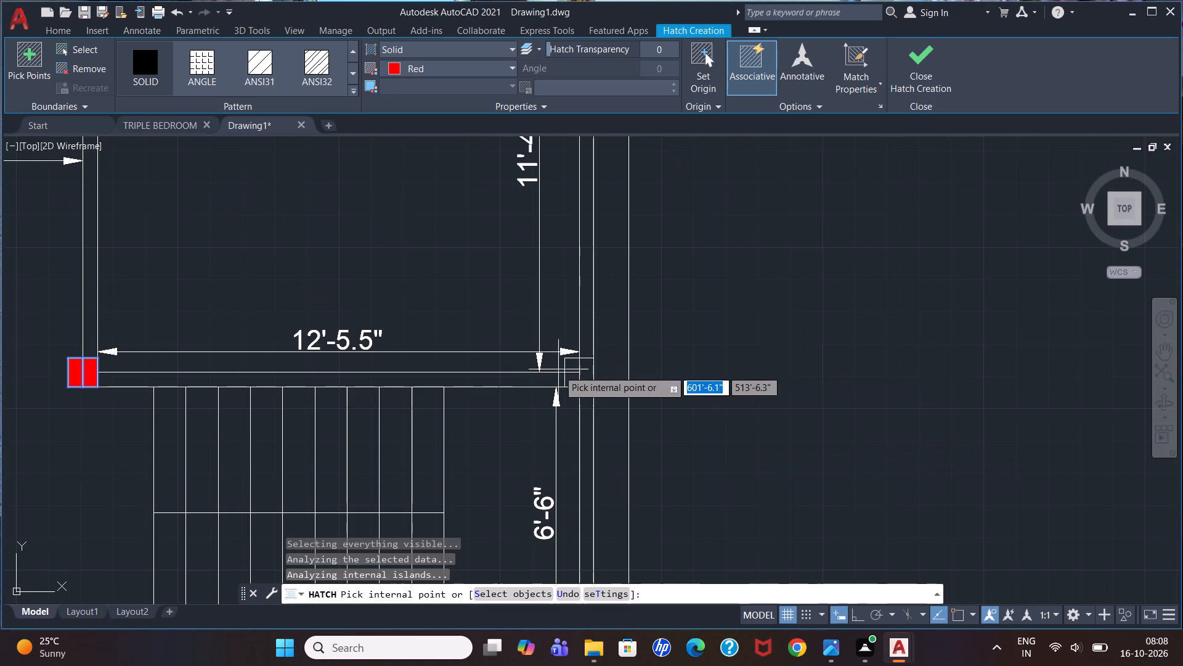
pyautogui.click(570, 374)
pyautogui.click(570, 367)
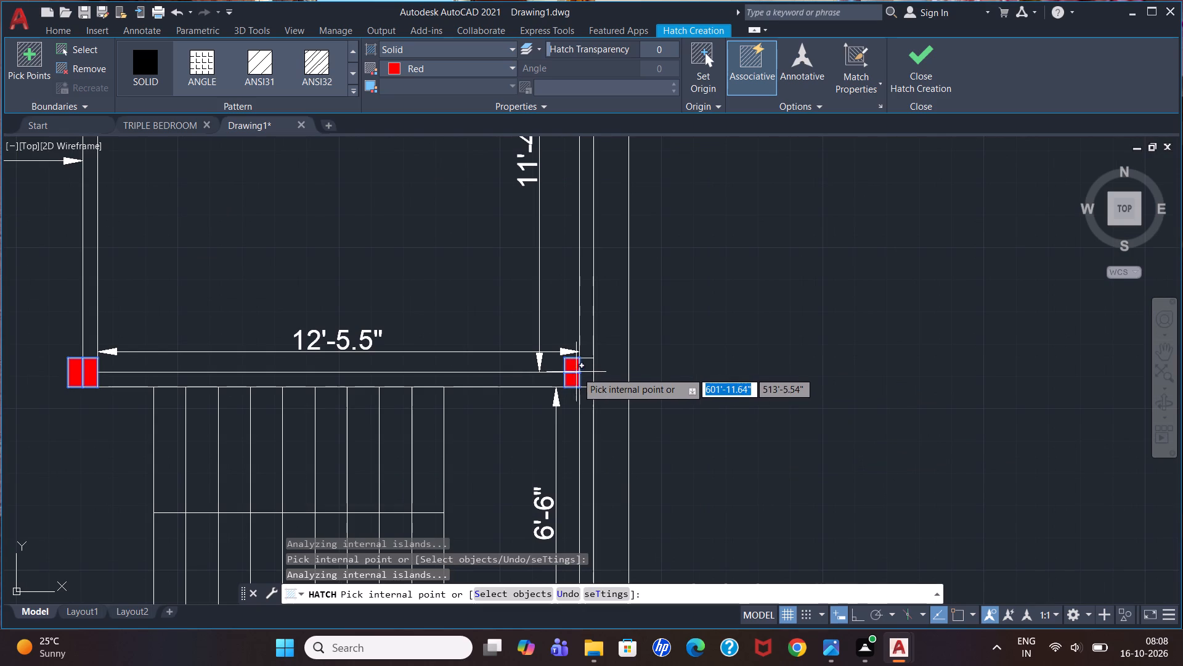
pyautogui.click(587, 372)
pyautogui.scroll(-3, 588, 332)
pyautogui.scroll(2, 581, 417)
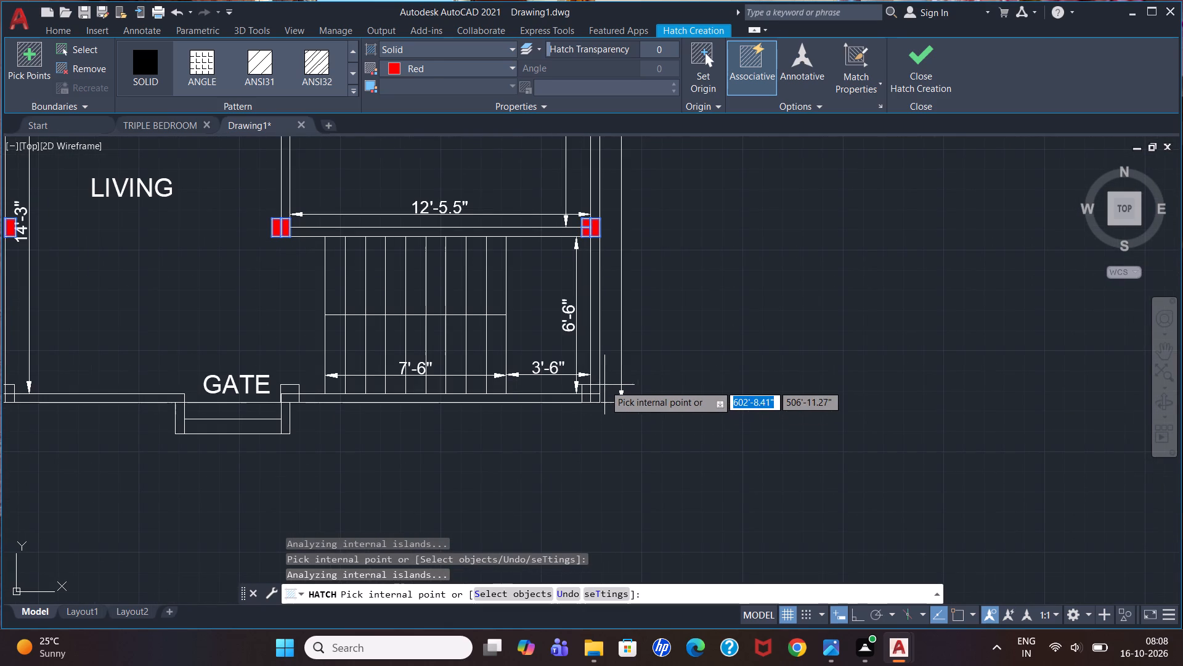
pyautogui.click(593, 394)
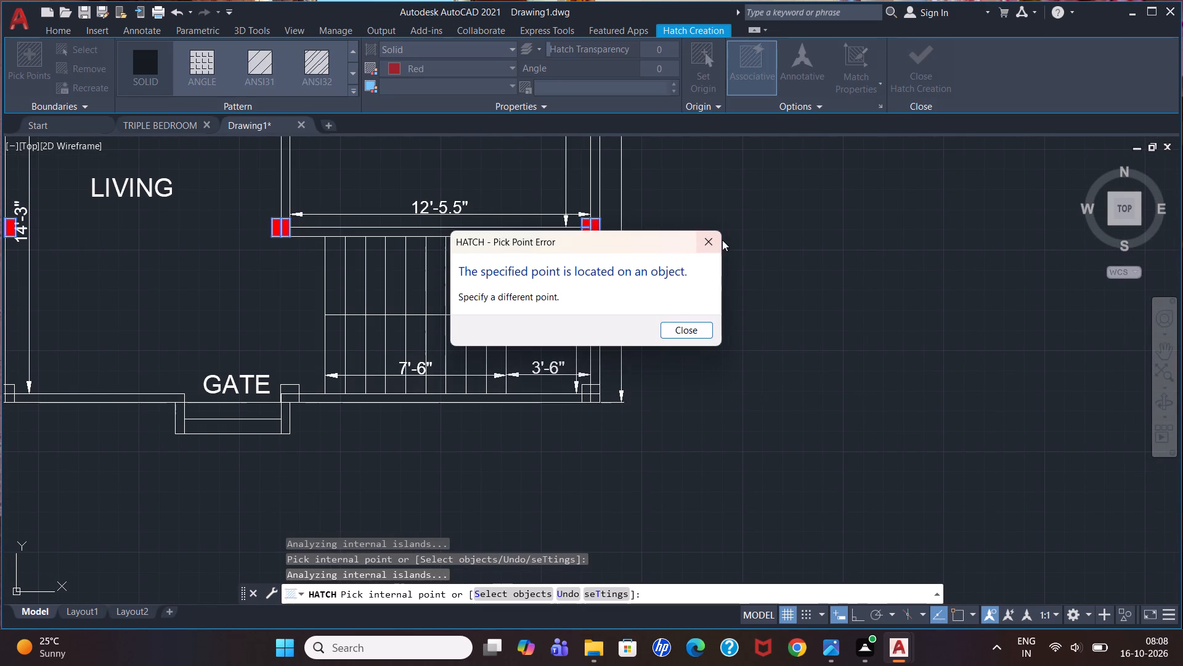
pyautogui.click(710, 246)
pyautogui.scroll(2, 624, 360)
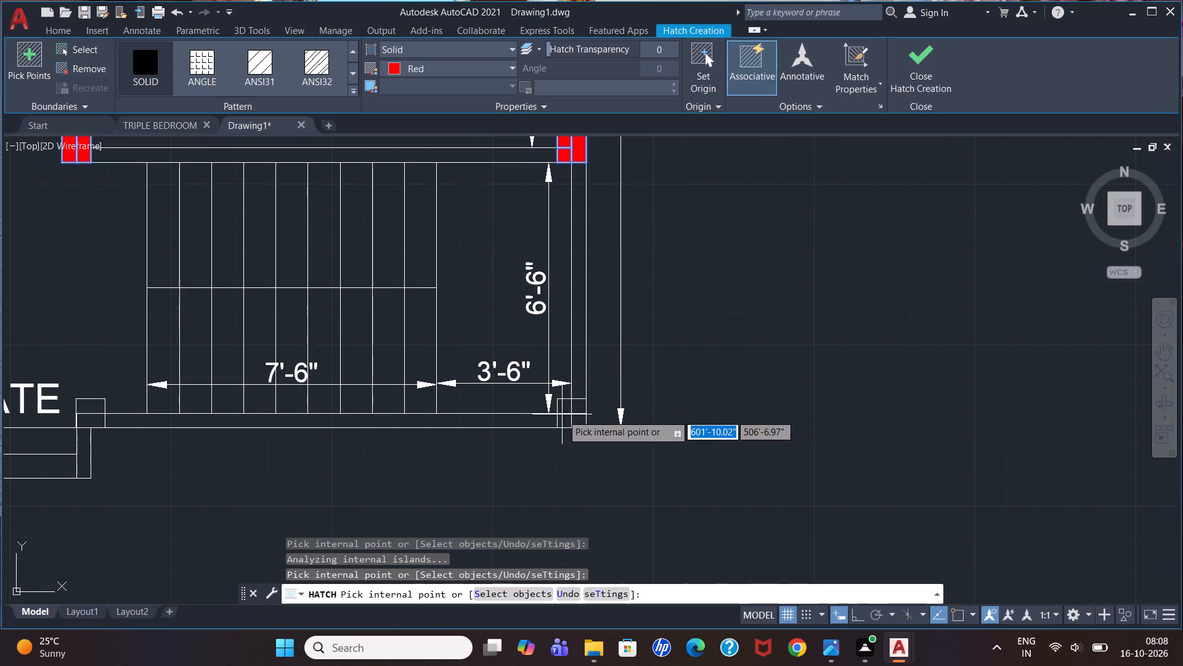
pyautogui.click(566, 411)
pyautogui.click(577, 411)
pyautogui.click(579, 421)
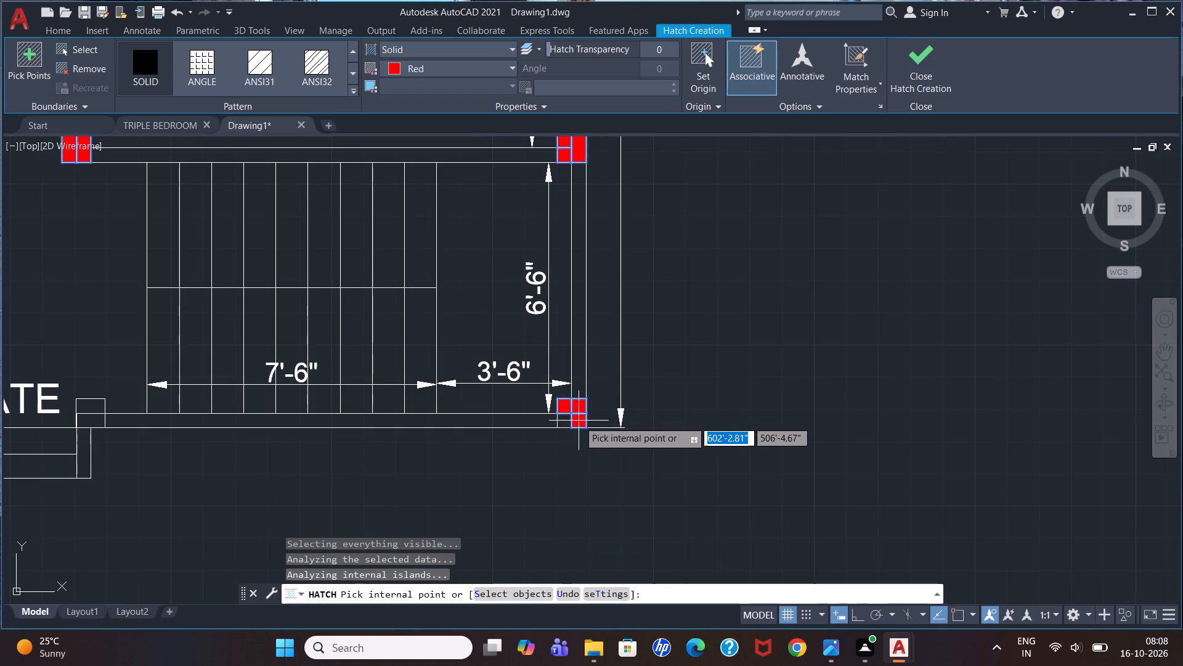
pyautogui.click(566, 421)
# Fill the living room's bottom outer corner column and the column beside the gate with the solid red hatch, and end the Hatch command.
pyautogui.scroll(-3, 500, 335)
pyautogui.scroll(-2, 429, 388)
pyautogui.scroll(-3, 342, 379)
pyautogui.scroll(4, 290, 378)
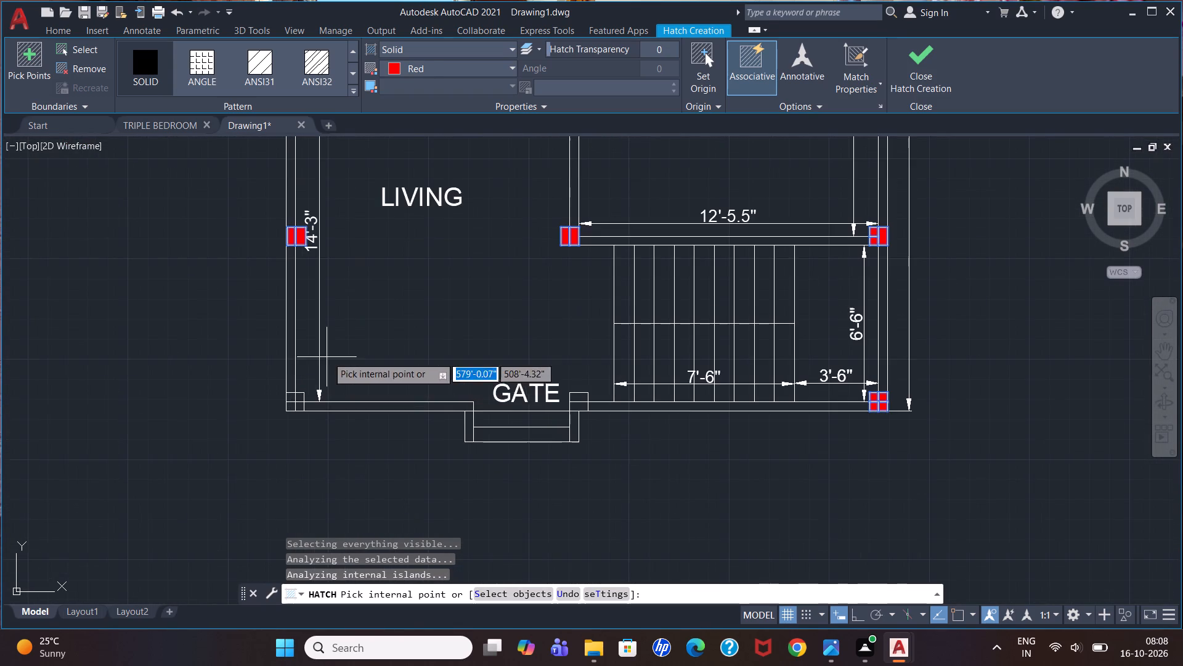
pyautogui.click(296, 405)
pyautogui.click(296, 399)
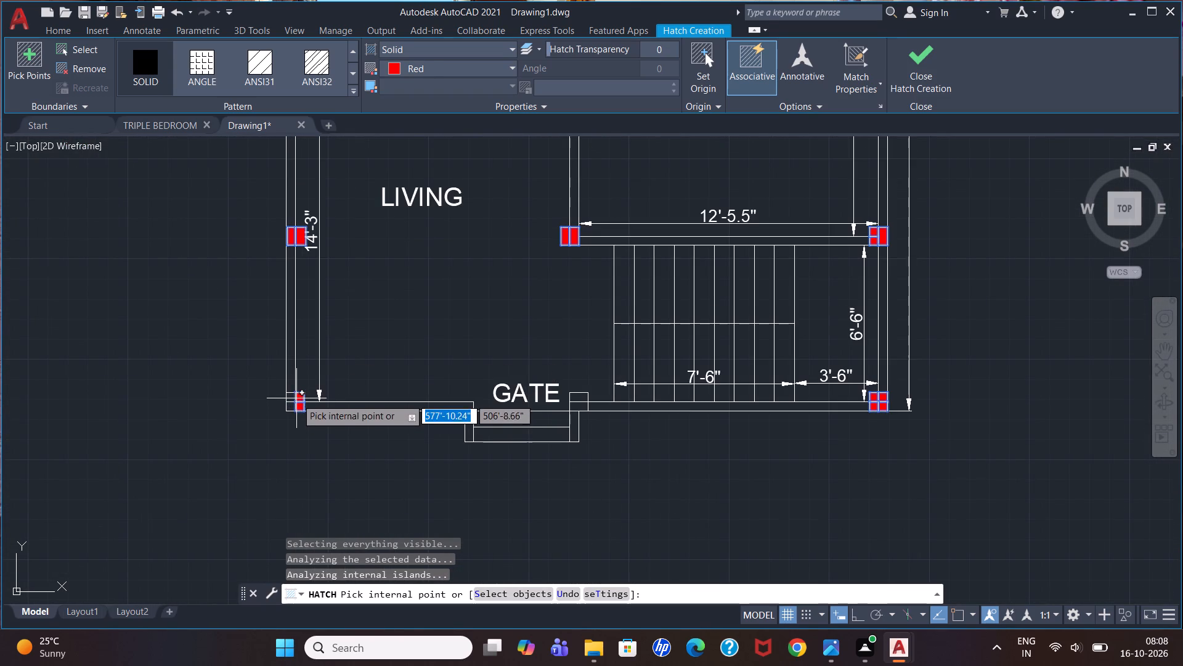
pyautogui.click(288, 397)
pyautogui.click(288, 405)
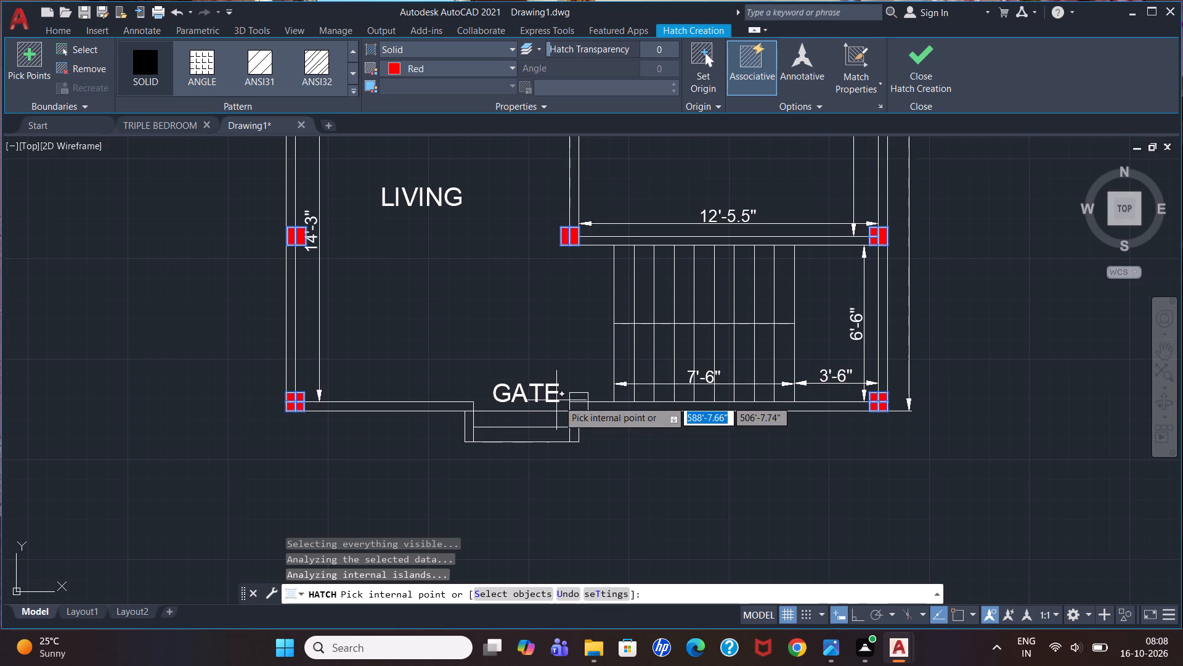
pyautogui.click(577, 399)
pyautogui.click(579, 403)
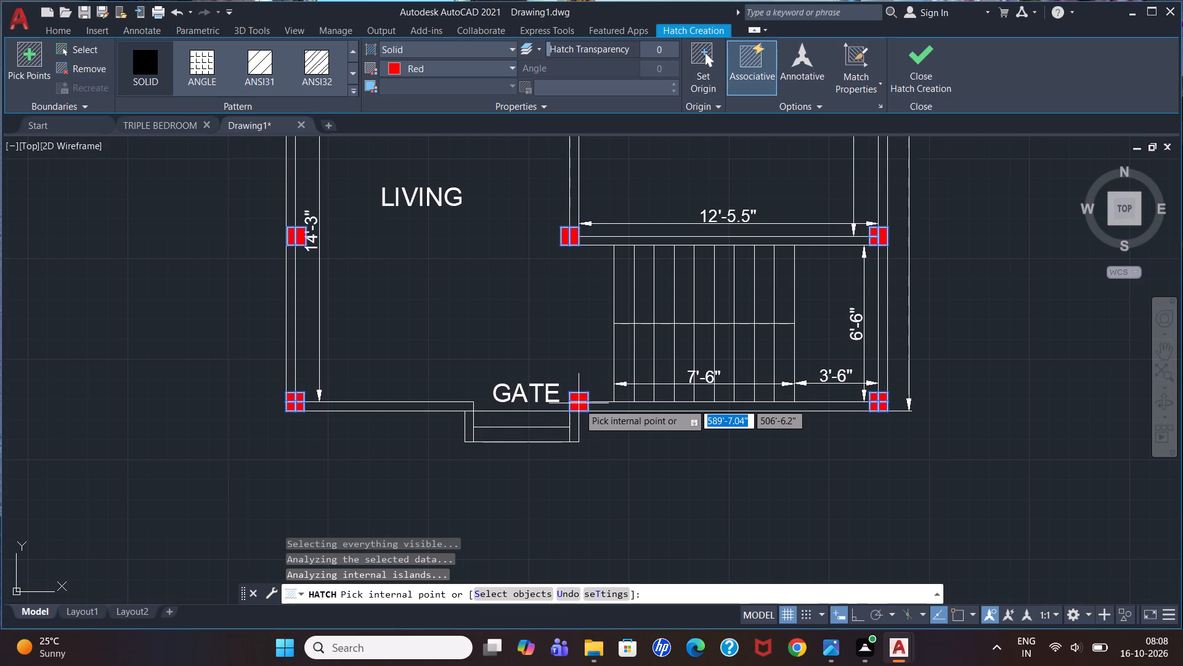
pyautogui.scroll(-4, 588, 381)
pyautogui.scroll(2, 611, 298)
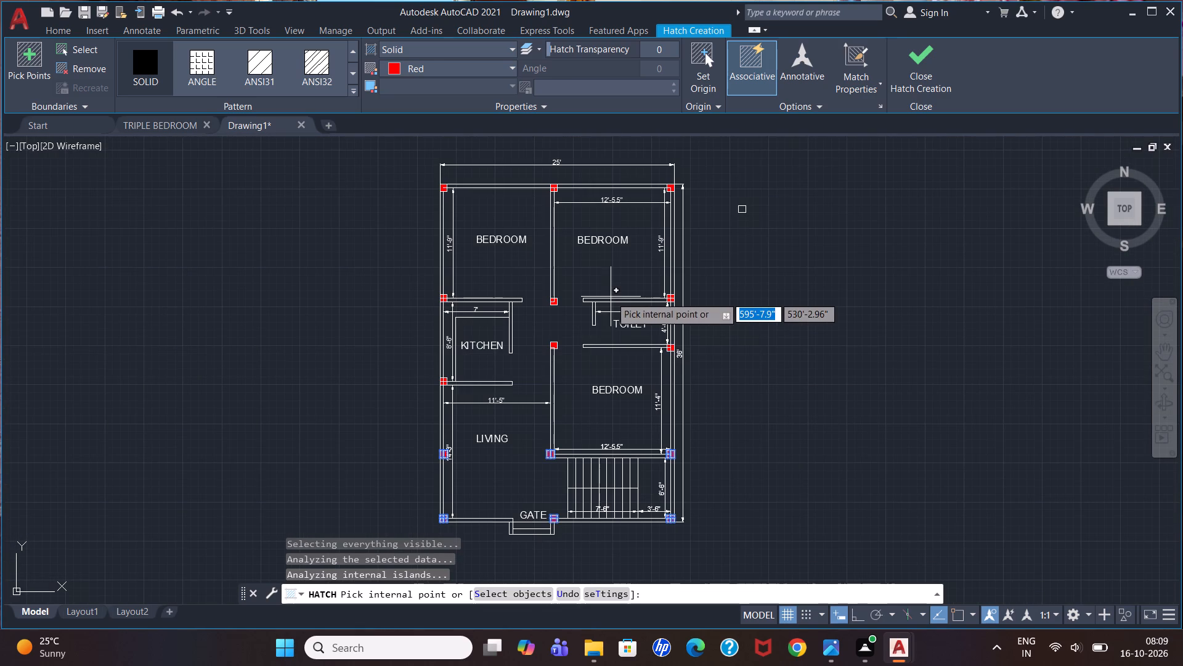
pyautogui.press('Escape')
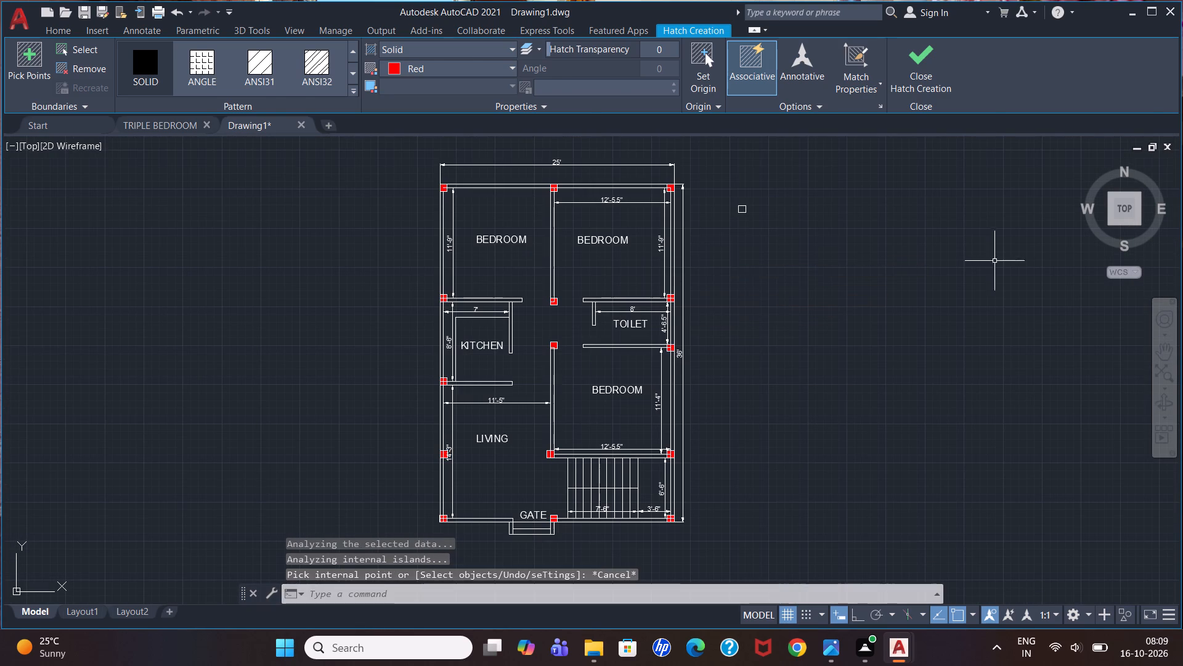
pyautogui.press('Escape')
pyautogui.press('Escape')
pyautogui.press('Escape')
pyautogui.press('Escape')
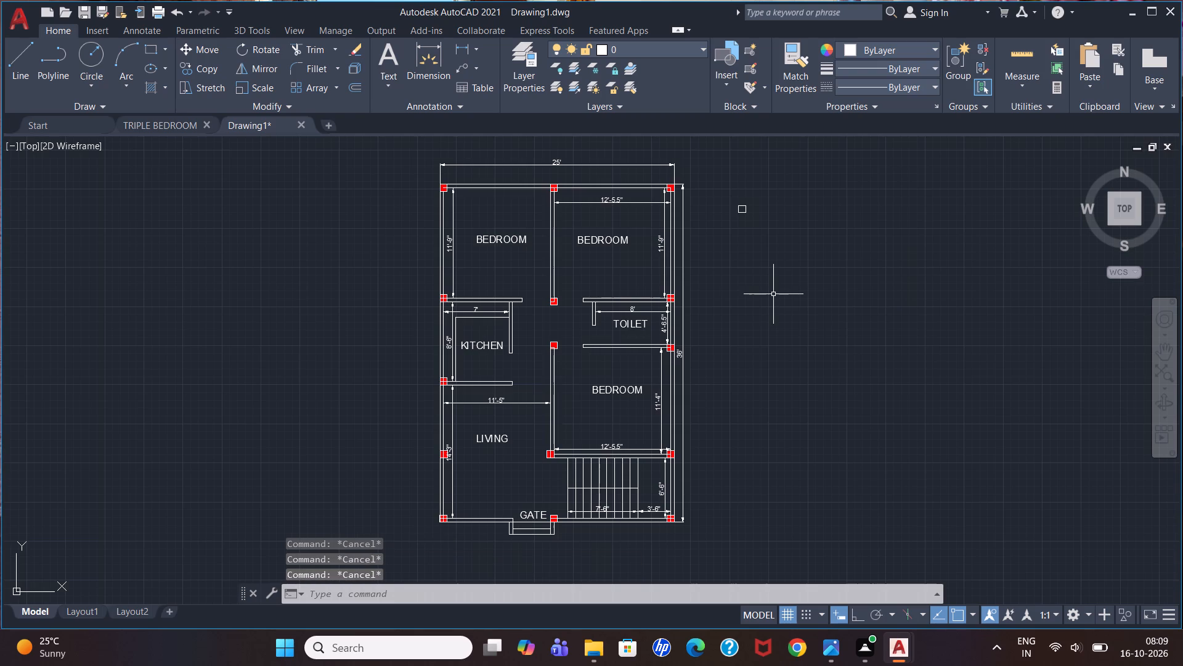
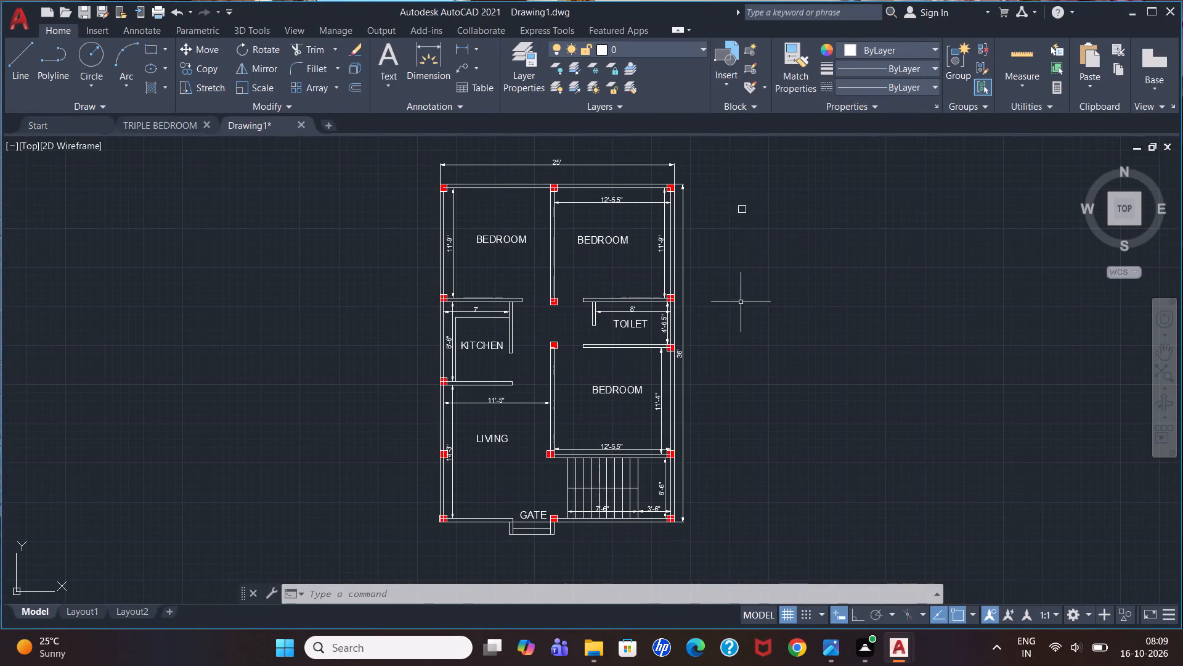
# Delete the spare unfilled column square standing outside the floor plan, beside the bedroom next to the toilet.
pyautogui.click(723, 179)
pyautogui.click(758, 224)
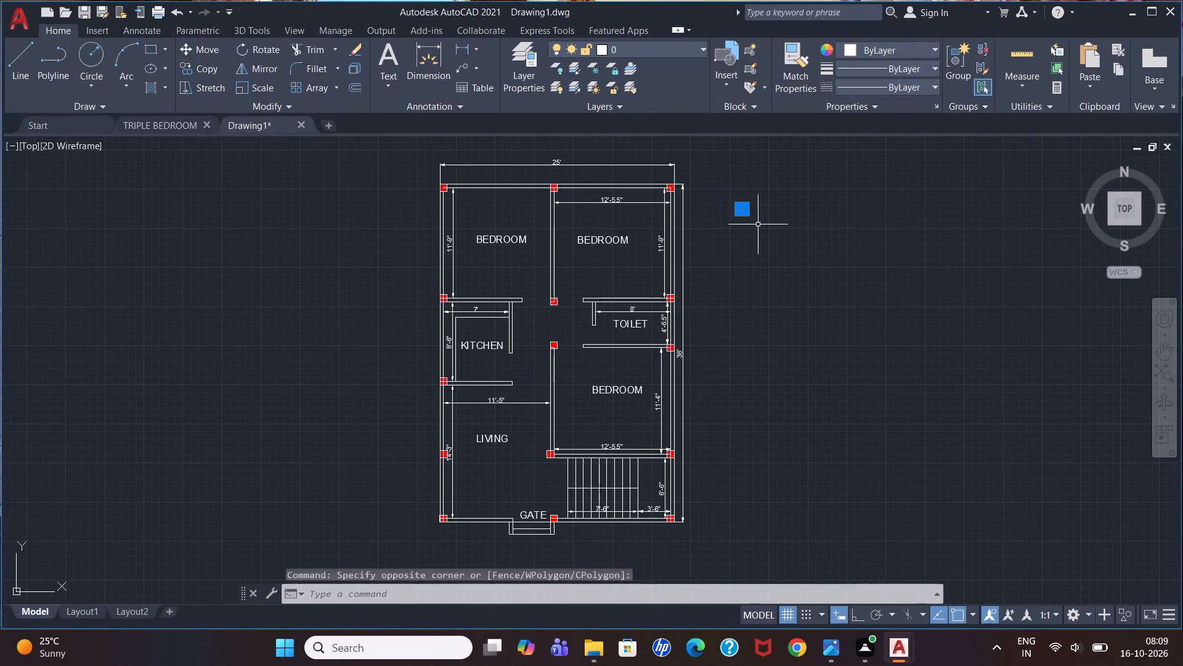
pyautogui.press('Delete')
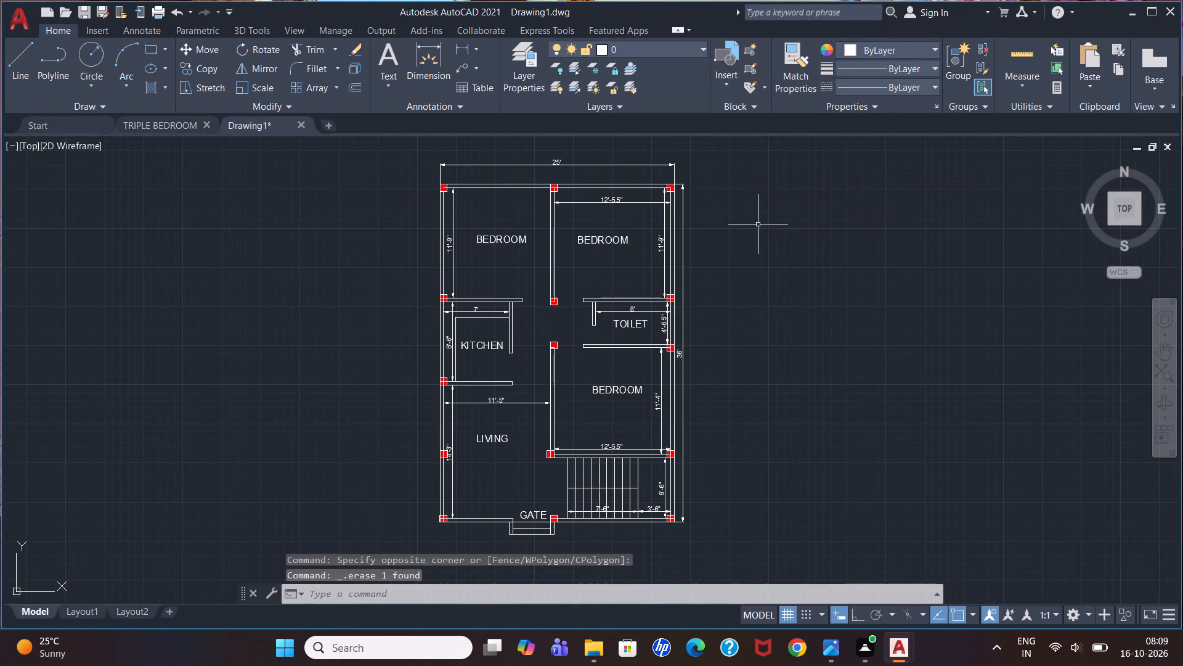
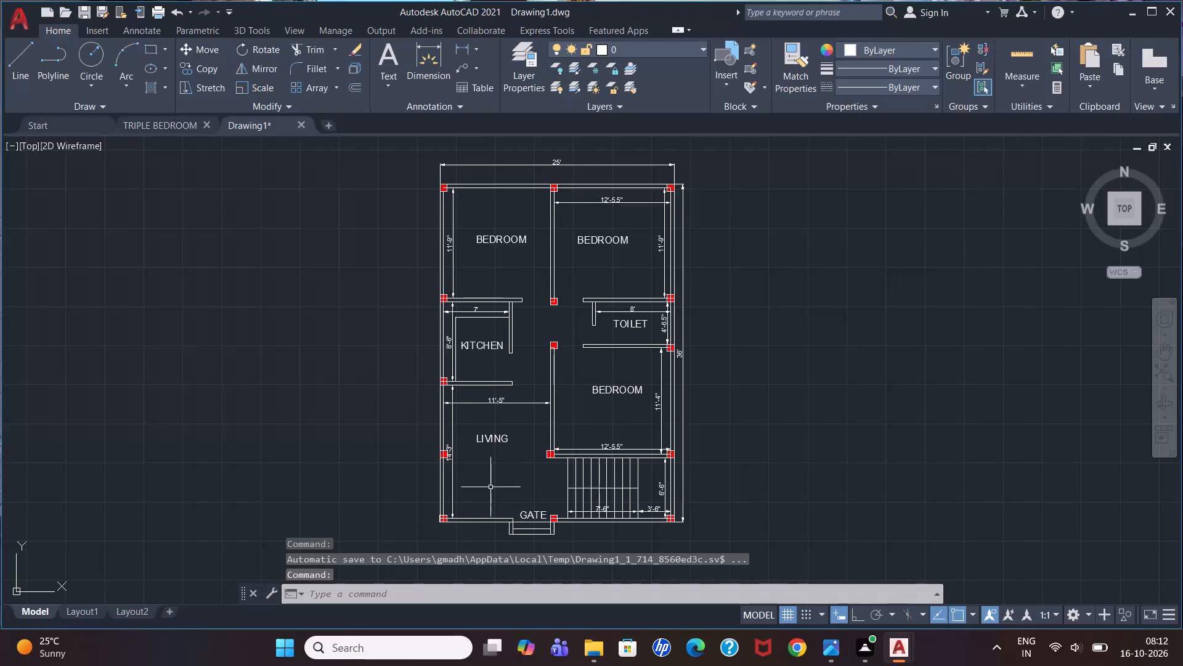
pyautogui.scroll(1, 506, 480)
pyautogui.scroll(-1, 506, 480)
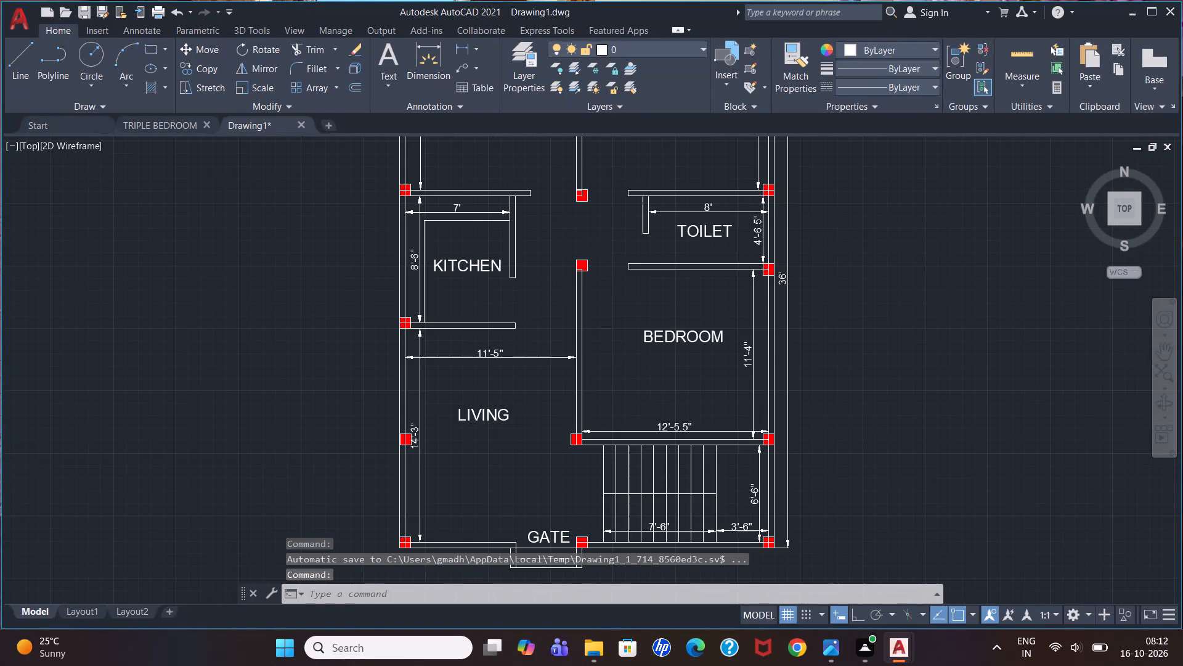
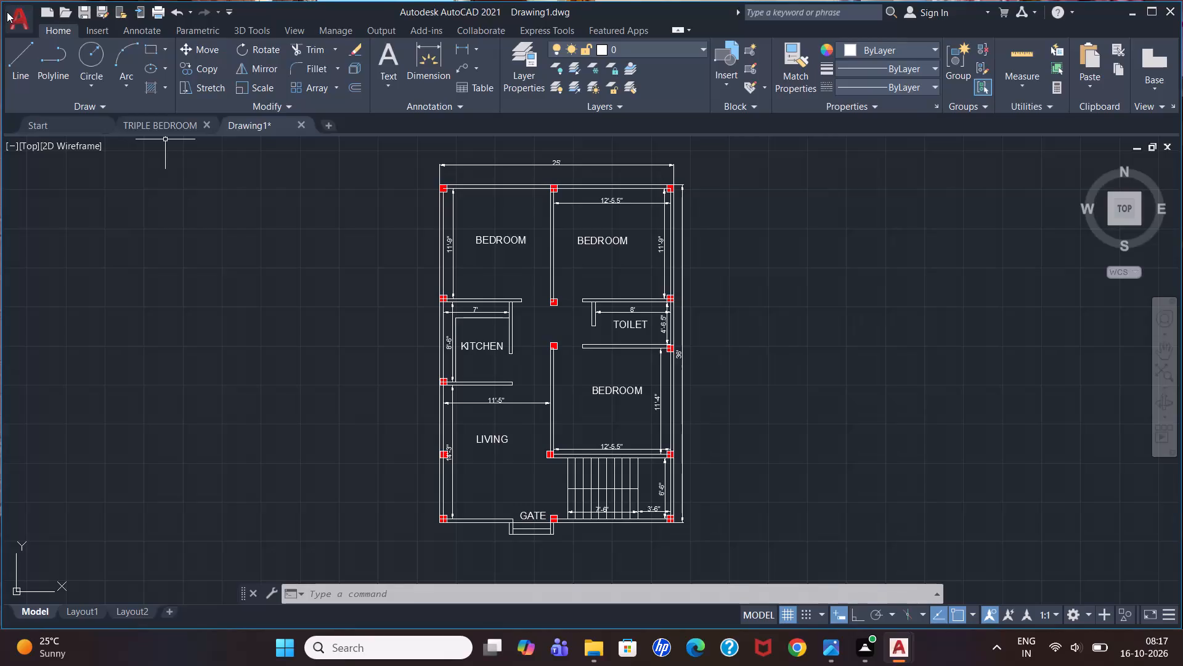
# Save the drawing under the new name TRIPLE BEDROOM 2 in the CANTERCAD FILES OCTOBER folder.
pyautogui.click(7, 12)
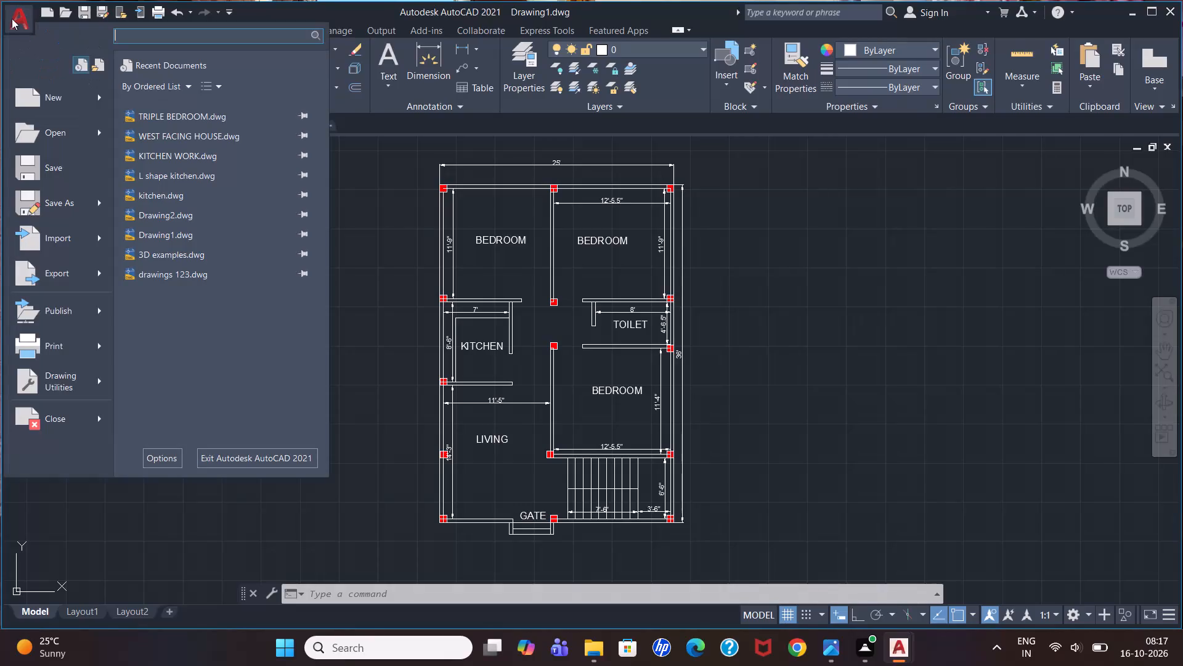
pyautogui.click(84, 207)
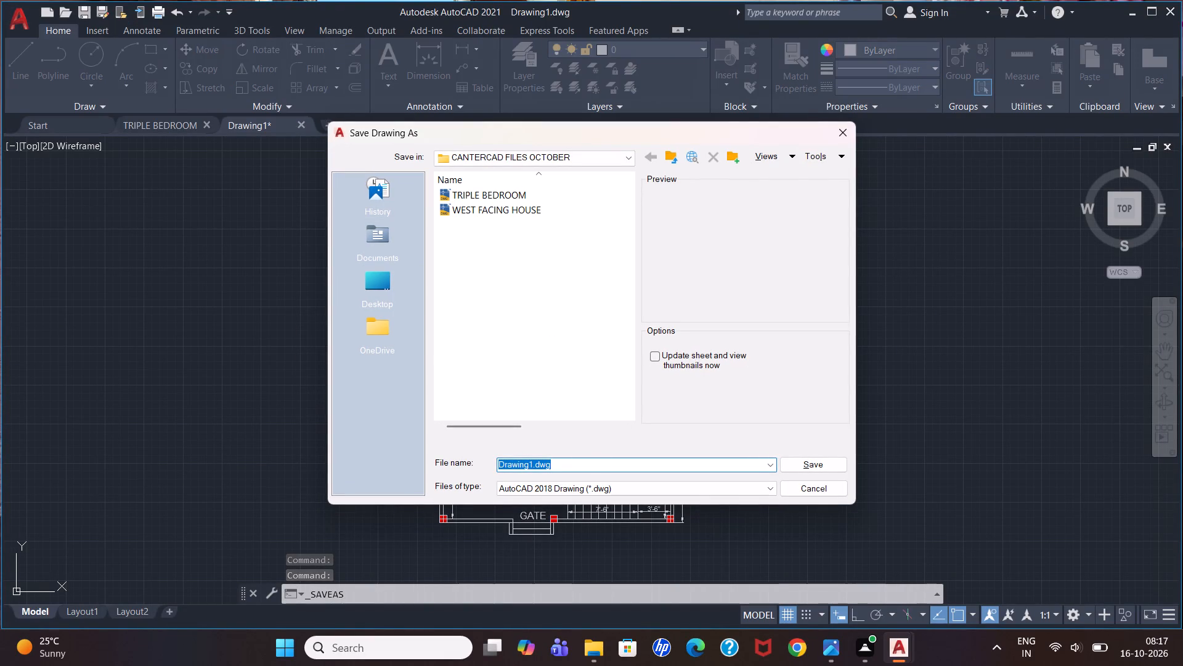
pyautogui.press('BackSpace')
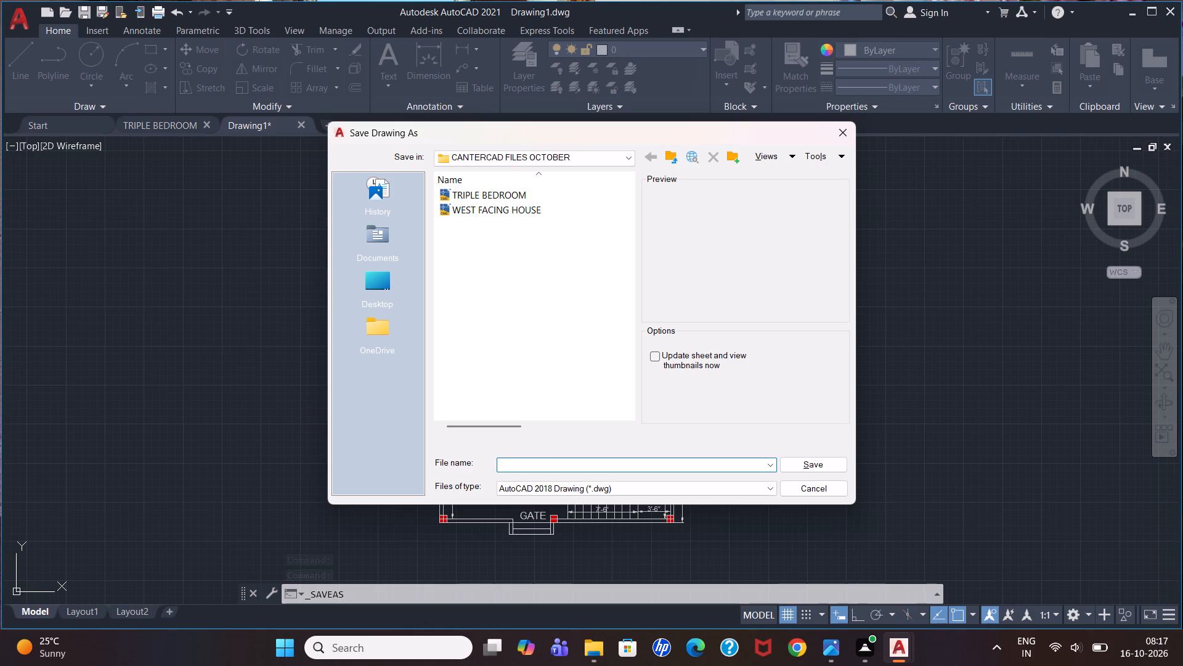
pyautogui.write('TRIPLE B')
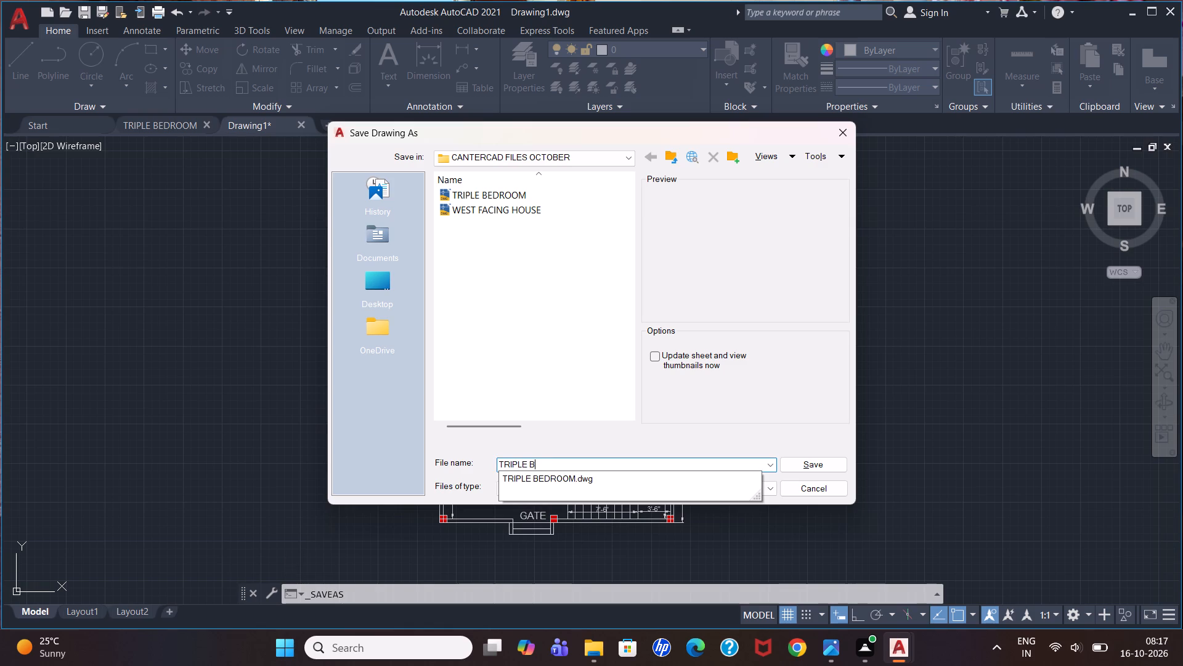
pyautogui.press('e')
pyautogui.write('DROOM')
pyautogui.press('space')
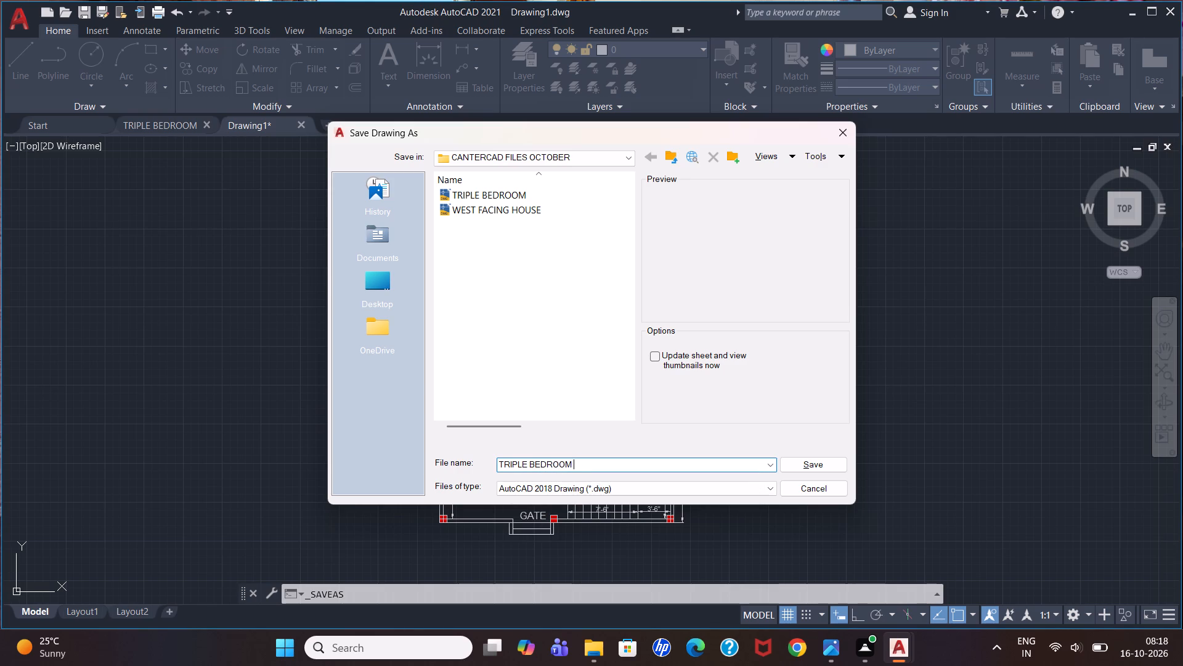
pyautogui.press('2')
pyautogui.press('BackSpace')
pyautogui.press('space')
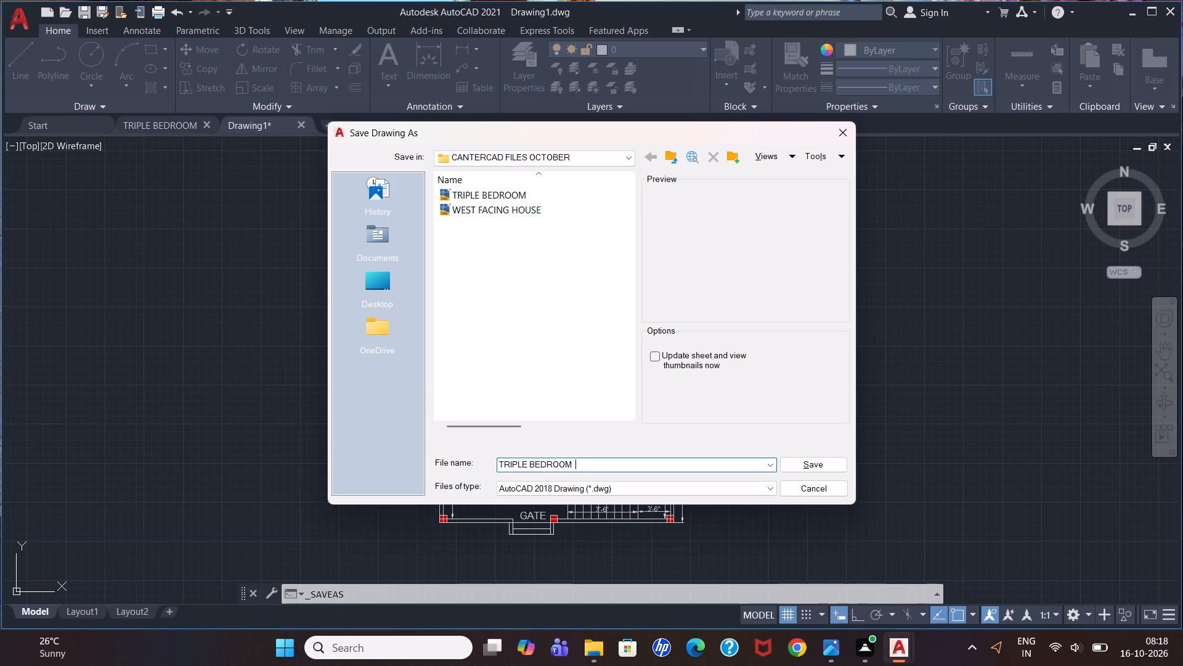
pyautogui.press('2')
pyautogui.click(828, 466)
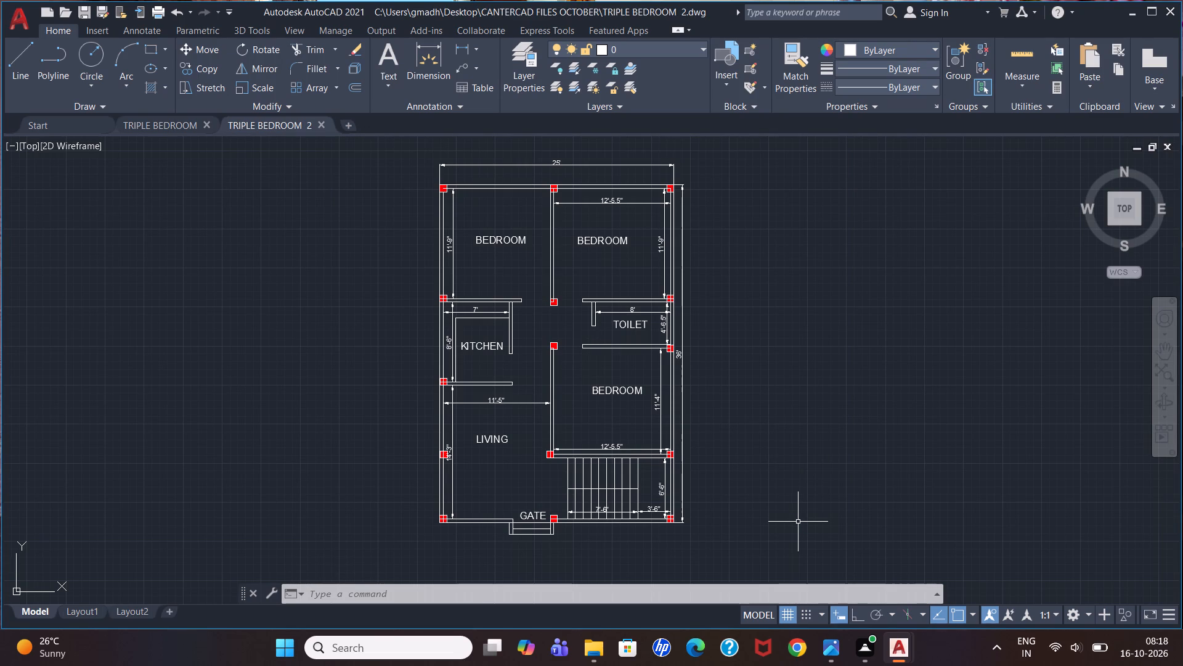
# Set up the plot with the DWG To PDF.pc3 plotter at 4800 dpi vector and raster quality, for the current plot only.
pyautogui.hotkey('ctrl', 'p')
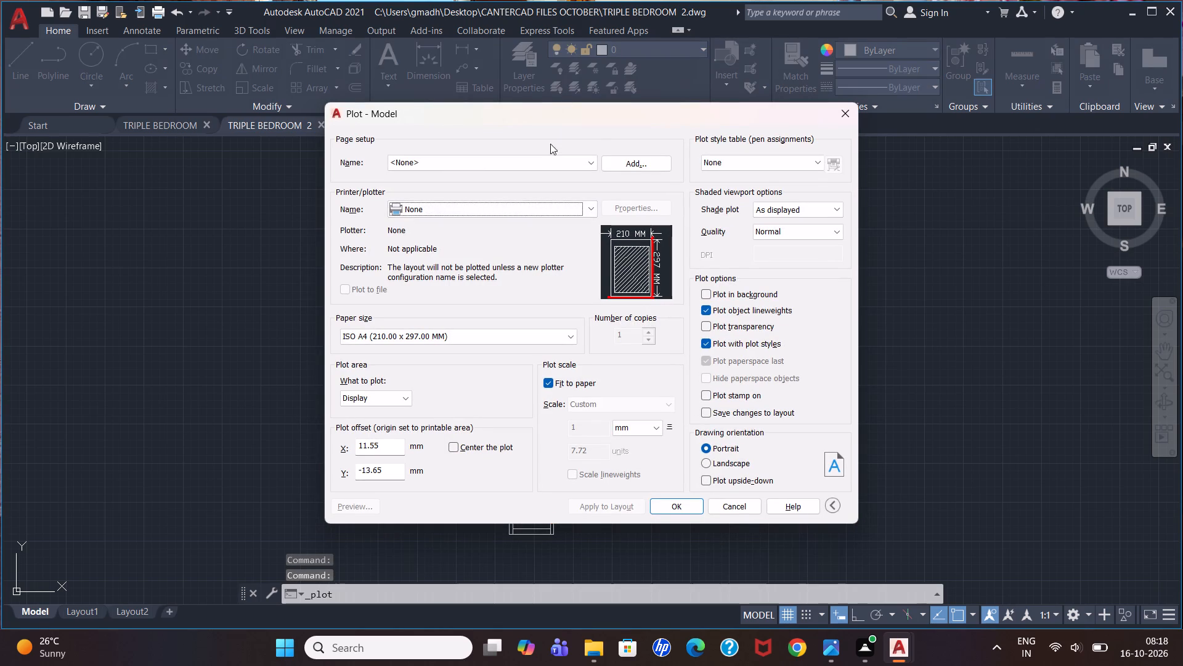
pyautogui.click(588, 207)
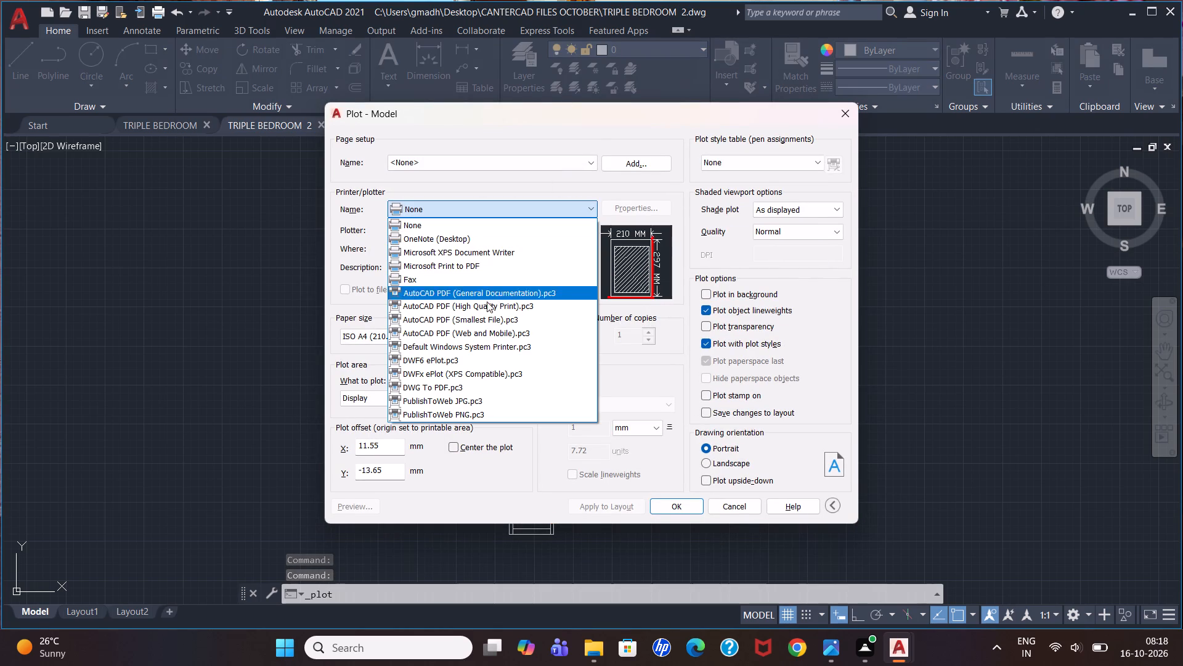
pyautogui.click(473, 385)
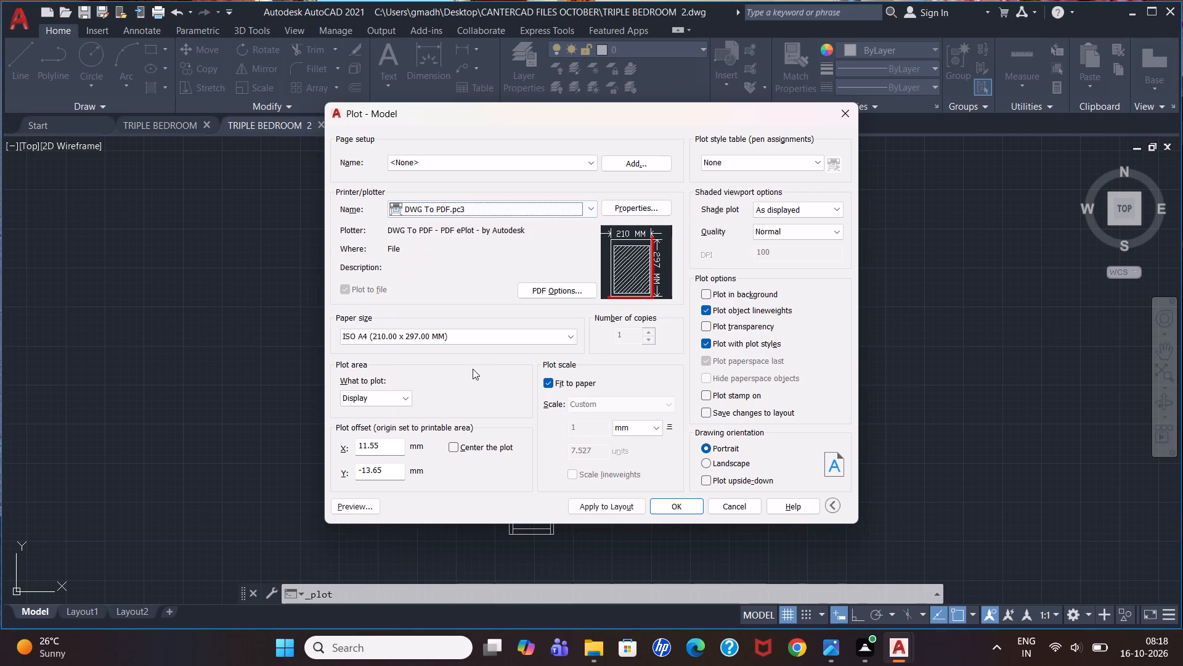
pyautogui.click(561, 291)
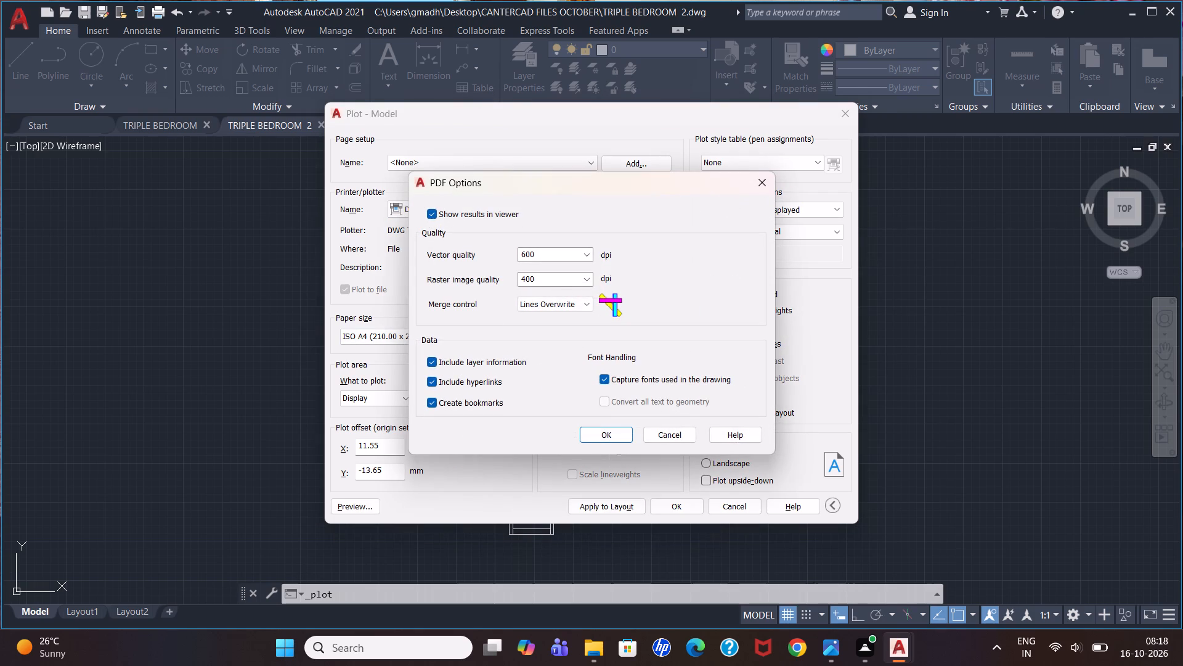
pyautogui.click(585, 257)
pyautogui.click(542, 347)
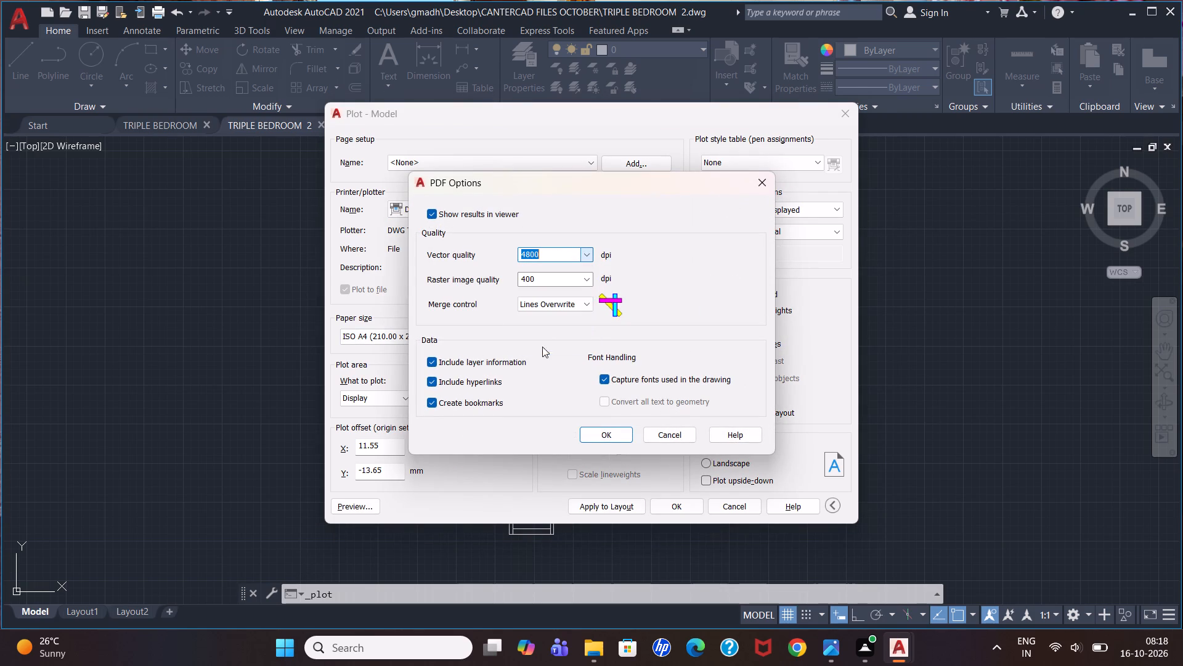
pyautogui.click(578, 278)
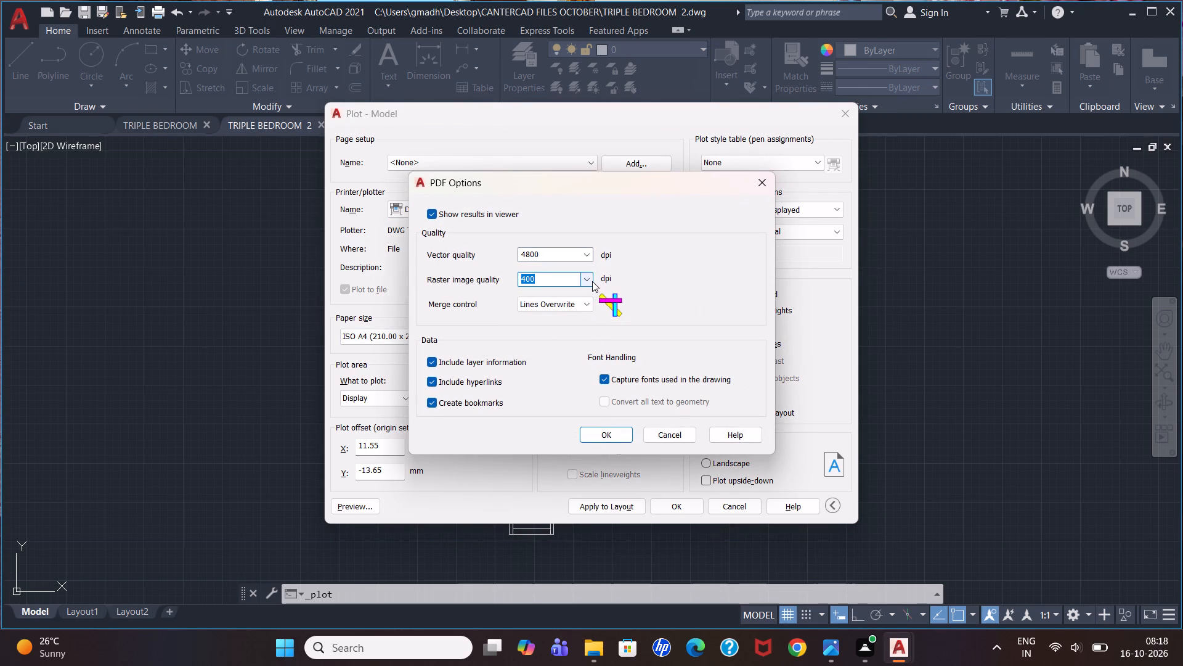
pyautogui.click(592, 281)
pyautogui.click(547, 368)
pyautogui.click(596, 435)
pyautogui.click(567, 382)
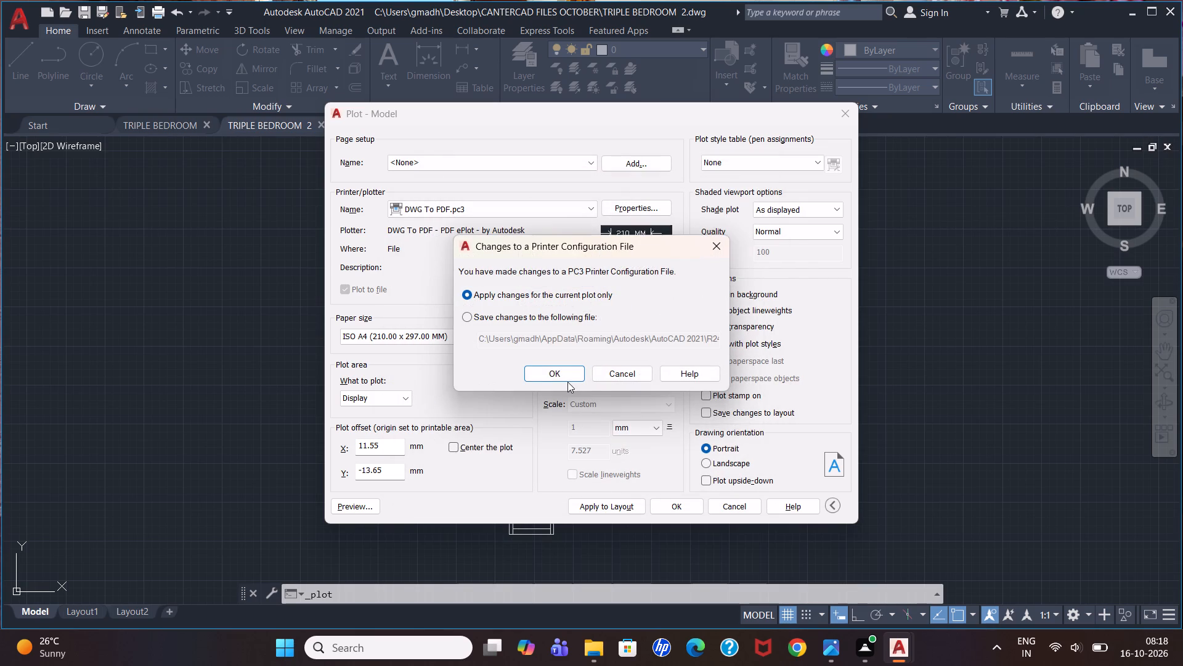
# Define the plot area as a window enclosing the whole dimensioned floor plan and centre the plot on the paper.
pyautogui.click(393, 392)
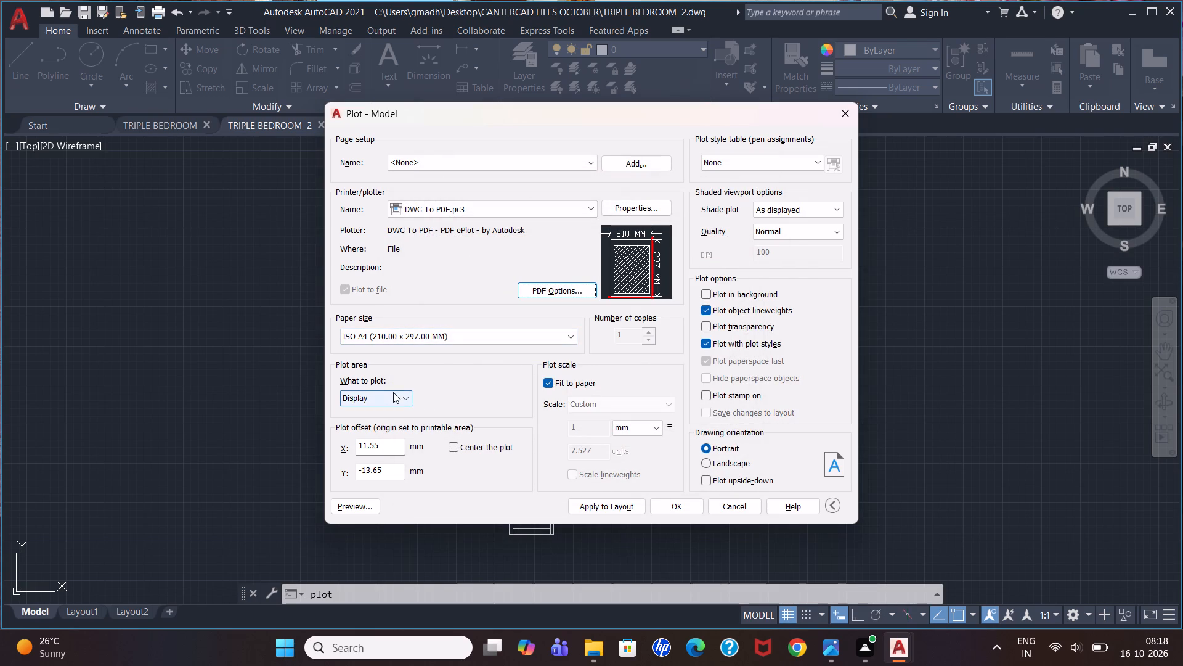
pyautogui.click(383, 440)
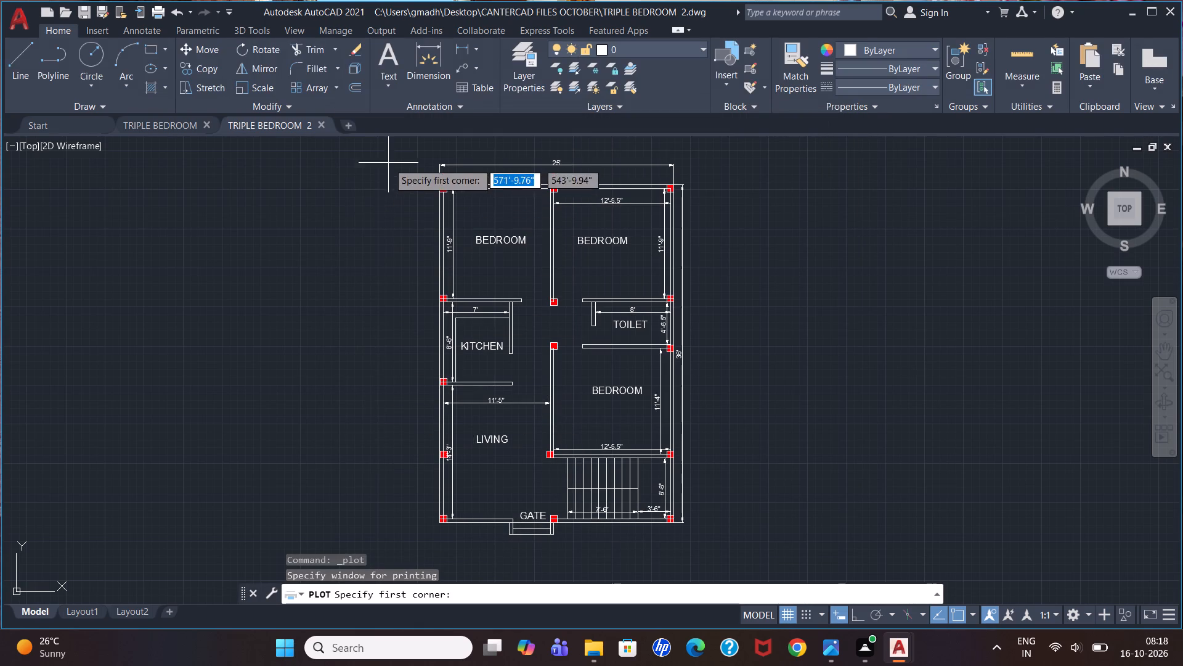
pyautogui.click(393, 141)
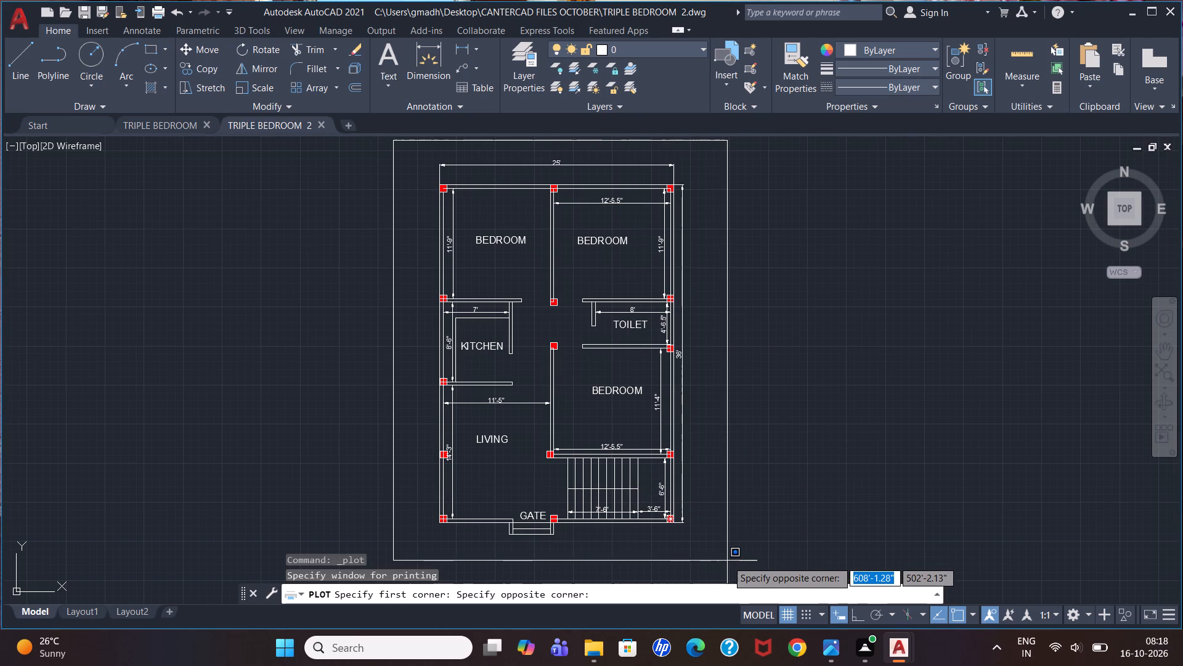
pyautogui.click(736, 570)
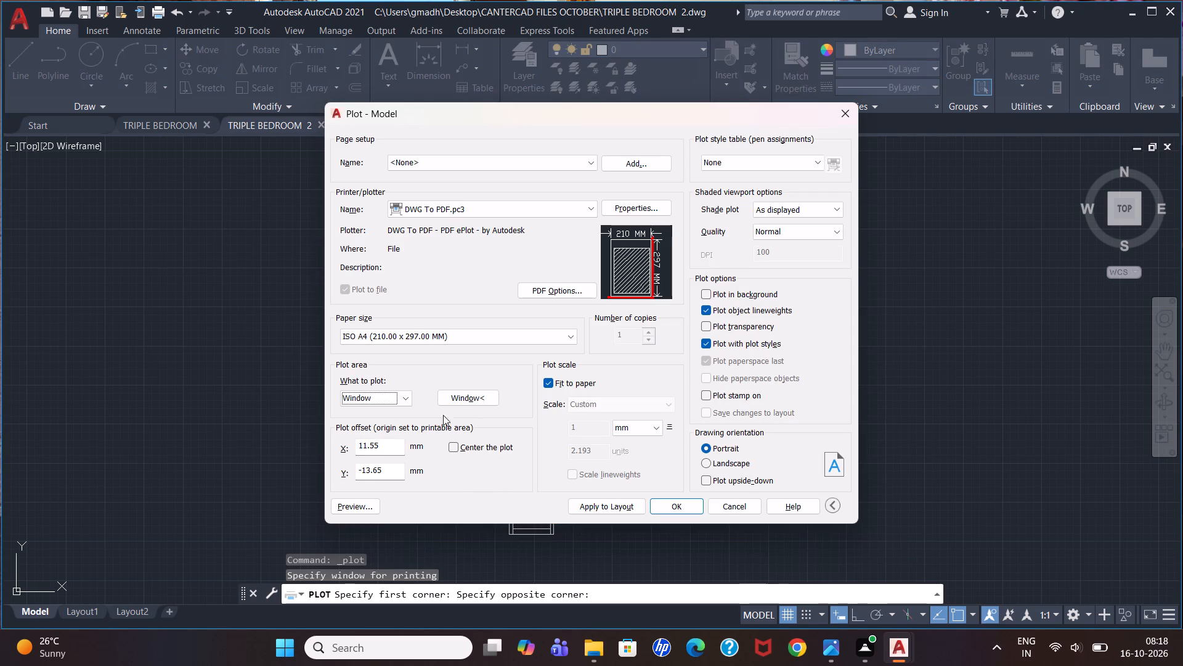
pyautogui.click(471, 450)
# Assign the acad.ctb plot style table to all layouts and check the plot preview.
pyautogui.click(794, 170)
pyautogui.click(785, 188)
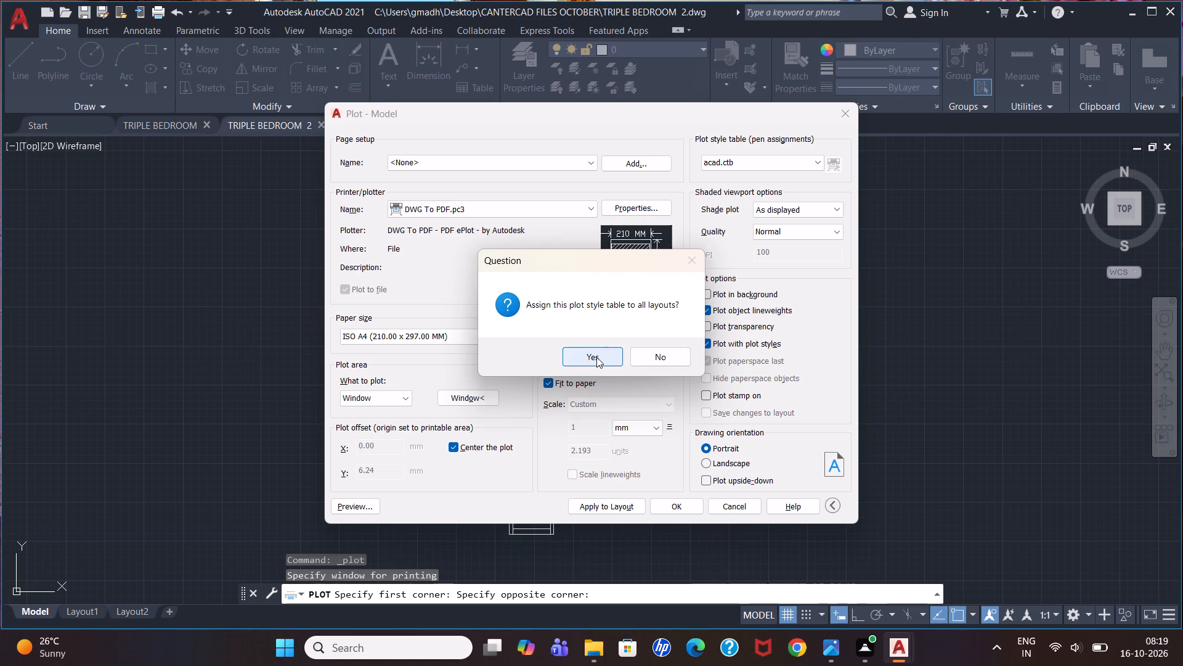
pyautogui.click(596, 357)
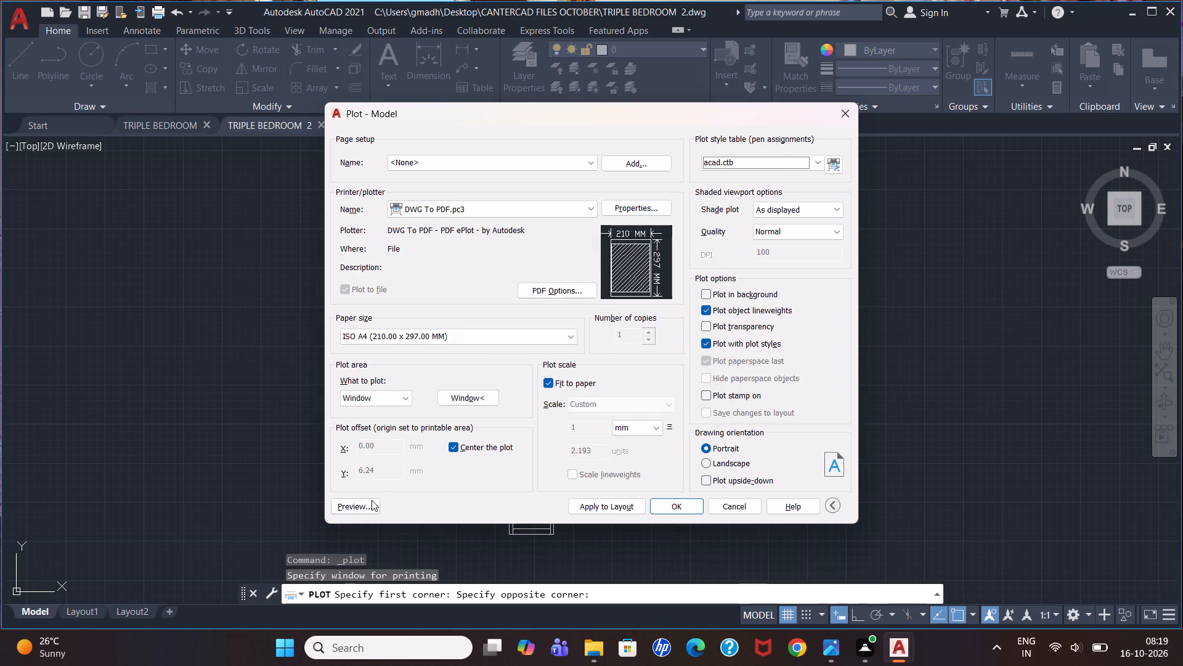
pyautogui.click(365, 510)
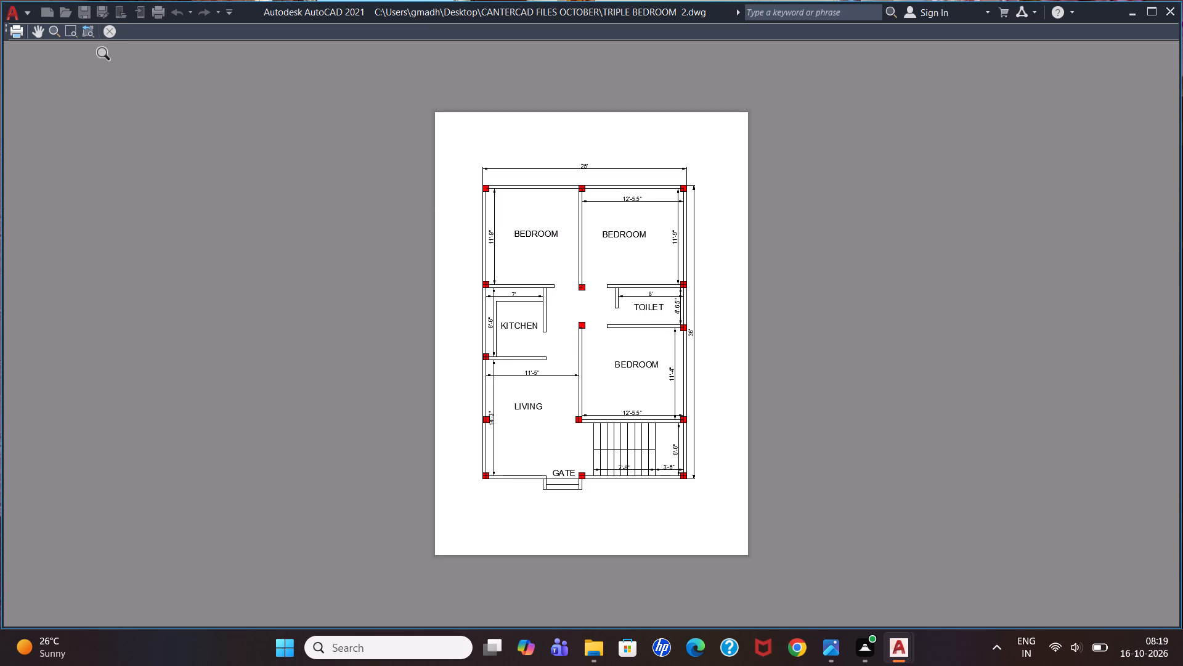
pyautogui.click(113, 37)
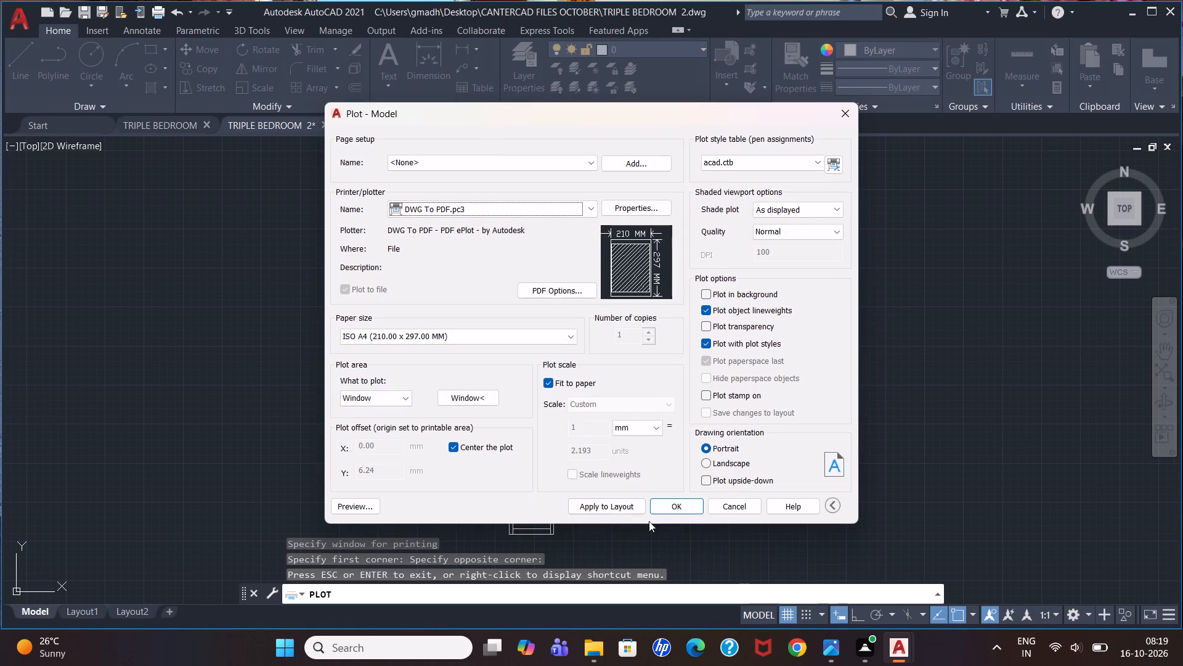
# Plot the floor plan to TRIPLE BEDROOM 2-Model.pdf in the Desktop's CANTERCAD FILES OCTOBER folder and put away the PDF viewer.
pyautogui.click(680, 508)
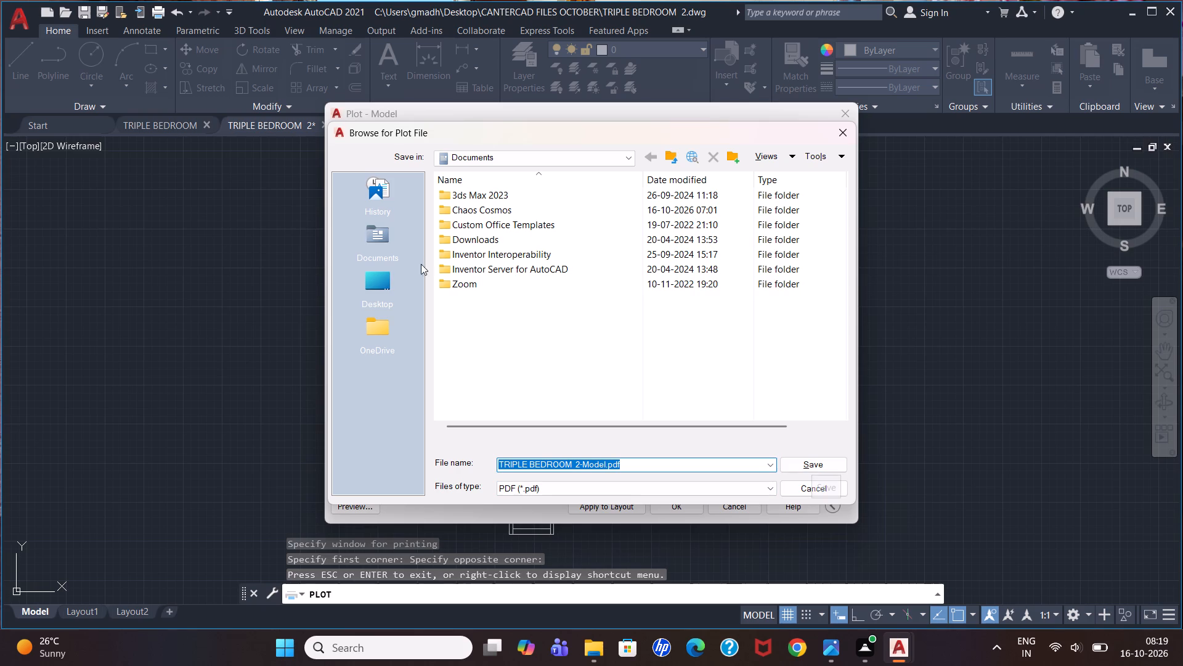
pyautogui.click(371, 285)
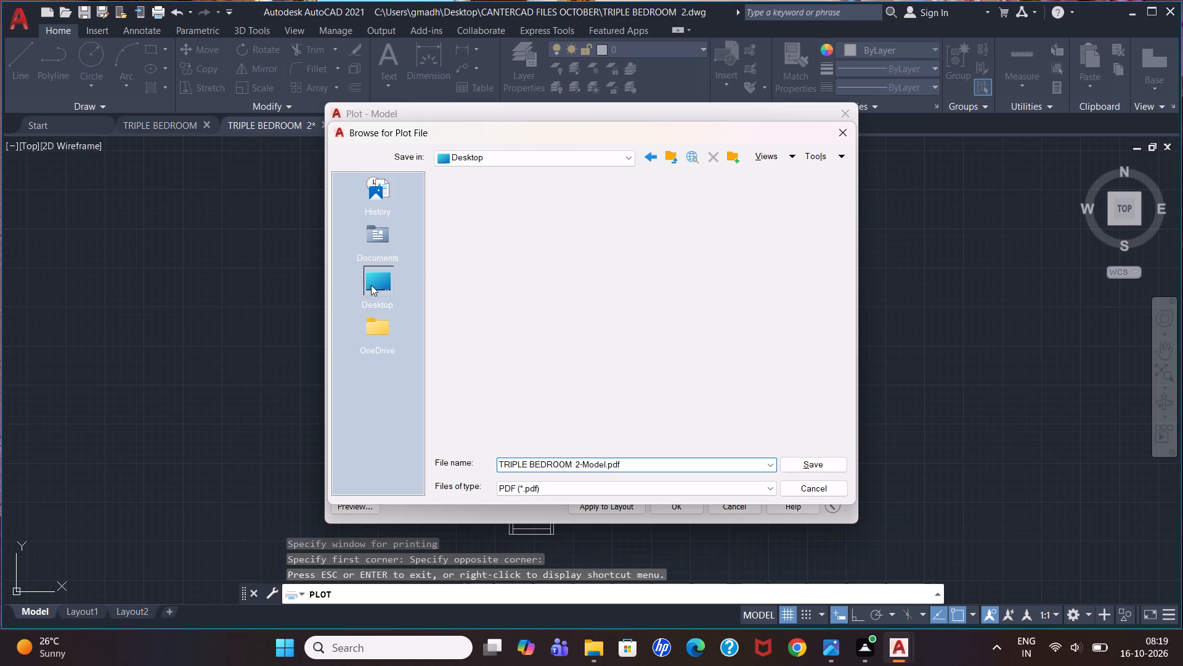
pyautogui.doubleClick(509, 419)
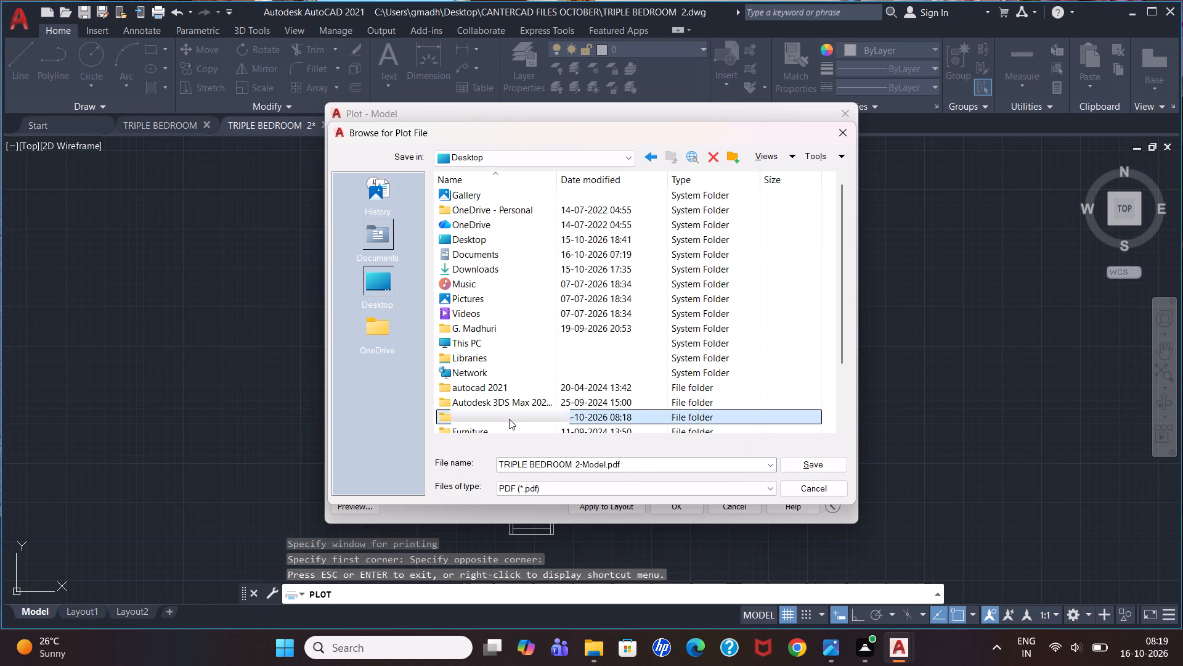
pyautogui.click(716, 420)
pyautogui.doubleClick(716, 420)
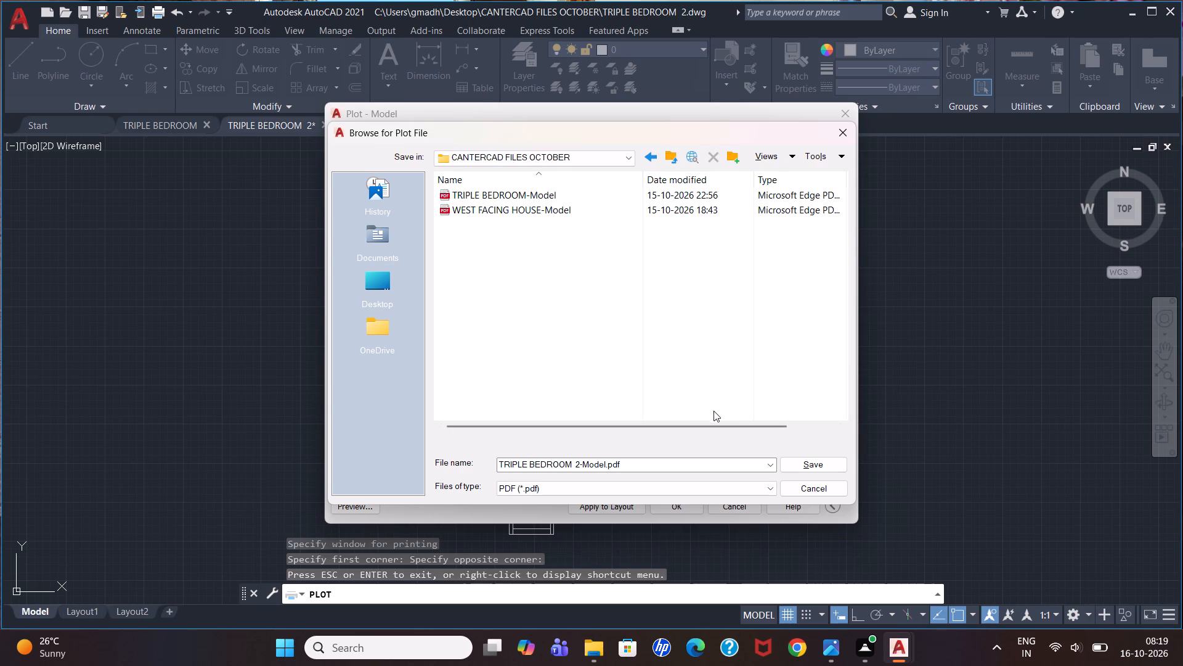
pyautogui.click(819, 469)
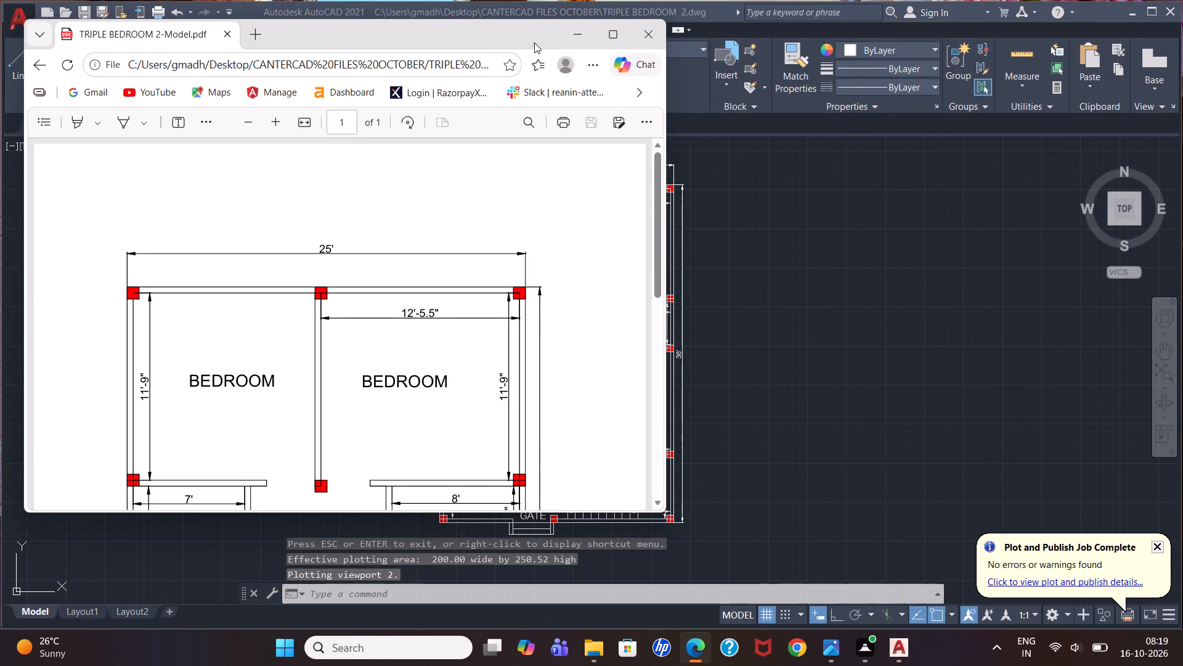
pyautogui.click(582, 40)
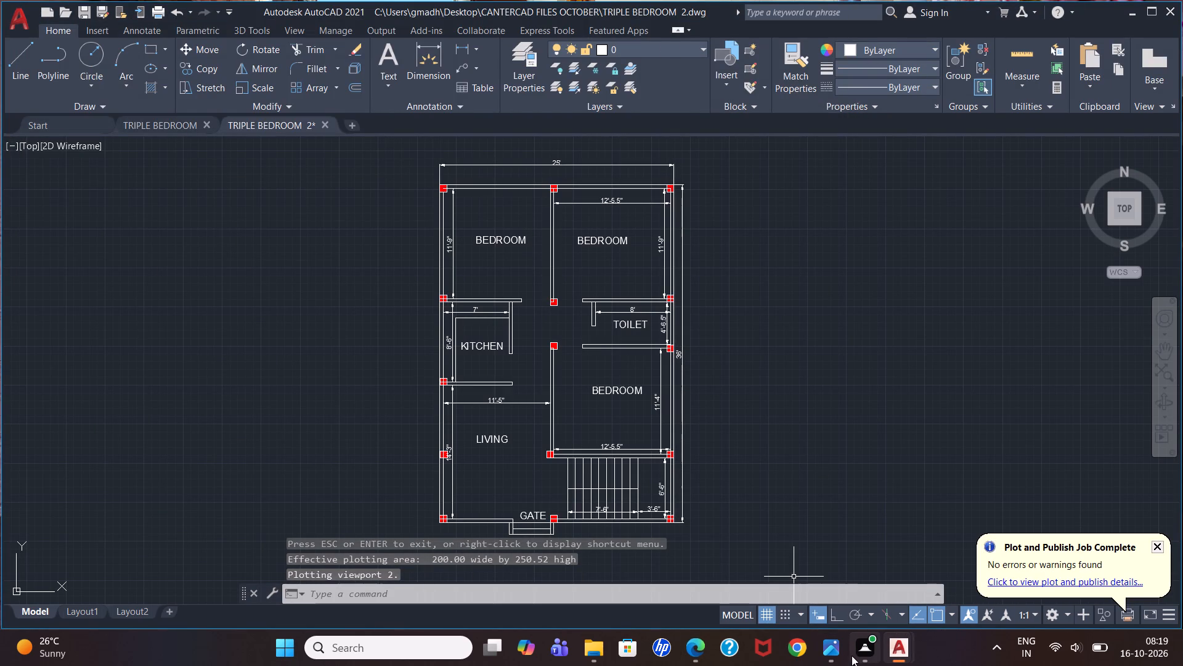
# Switch to File Explorer and open the Desktop's CANTERCAD FILES OCTOBER folder to check the saved drawing and plotted PDF.
pyautogui.click(596, 649)
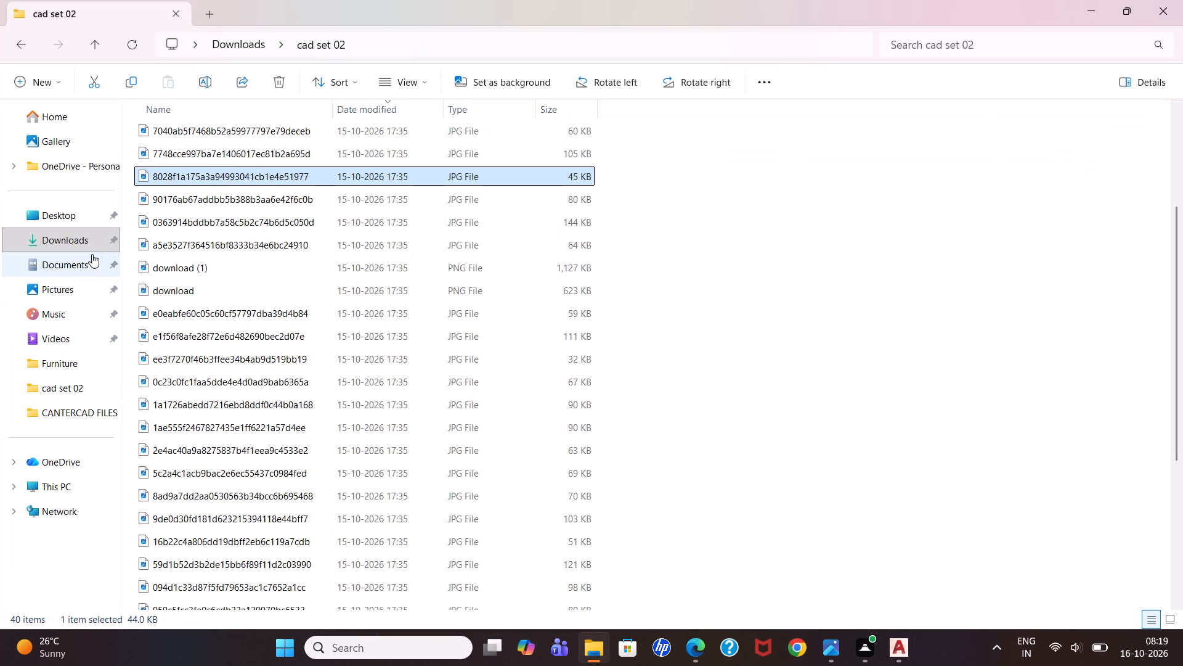
pyautogui.click(86, 216)
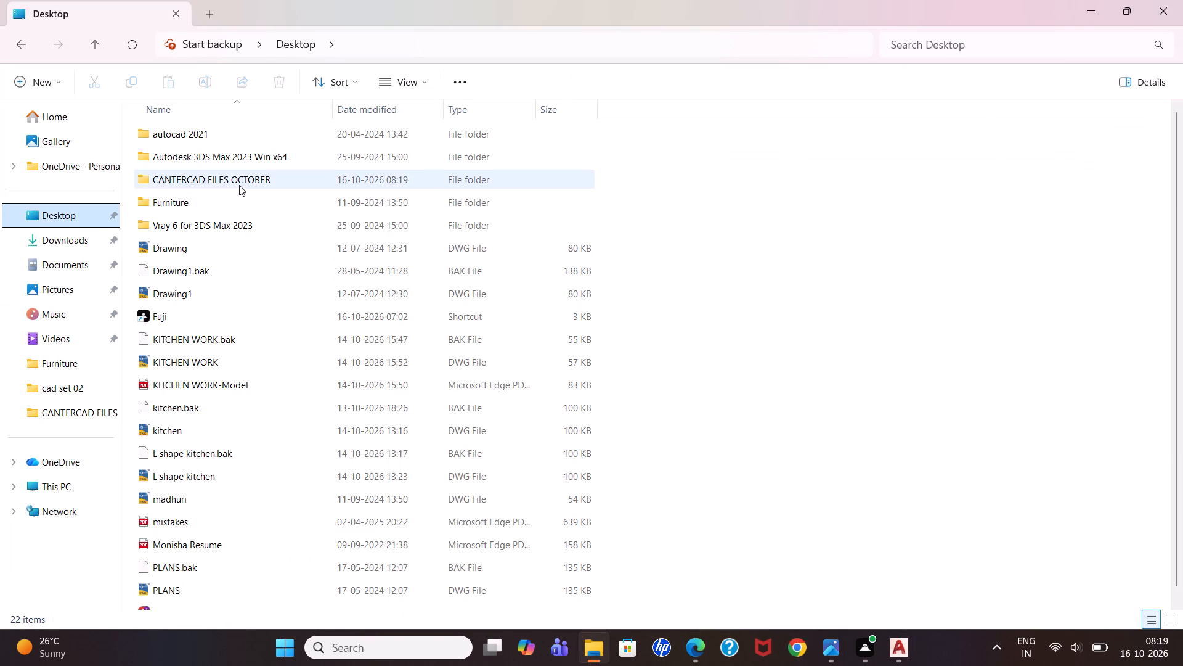
pyautogui.doubleClick(239, 185)
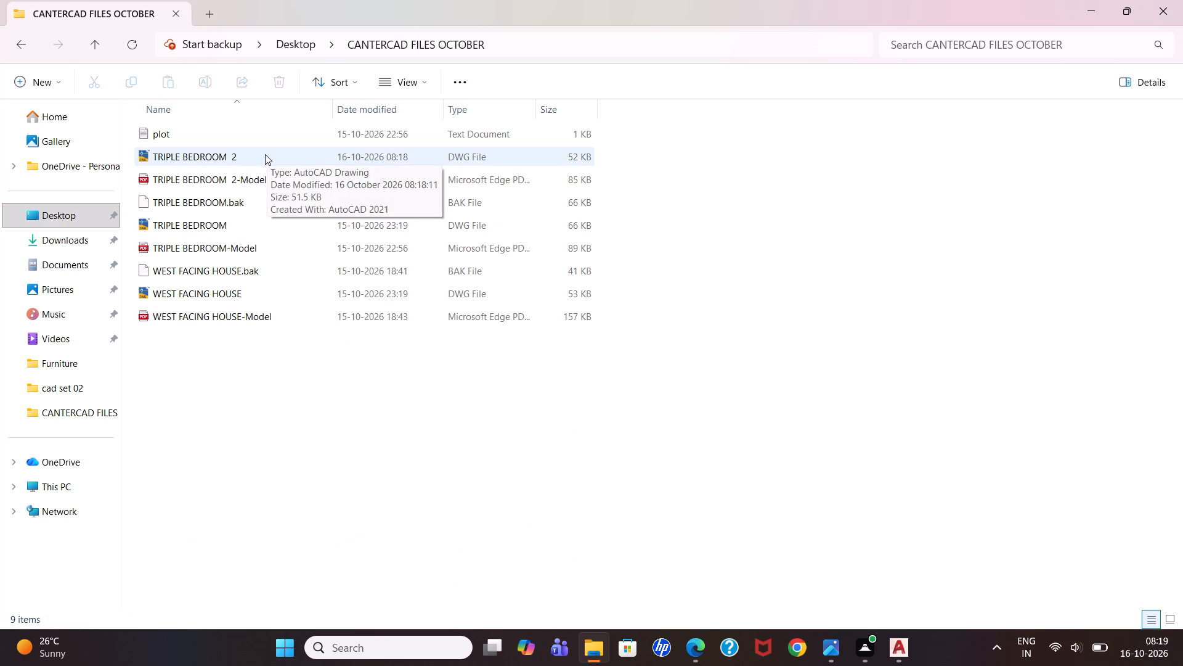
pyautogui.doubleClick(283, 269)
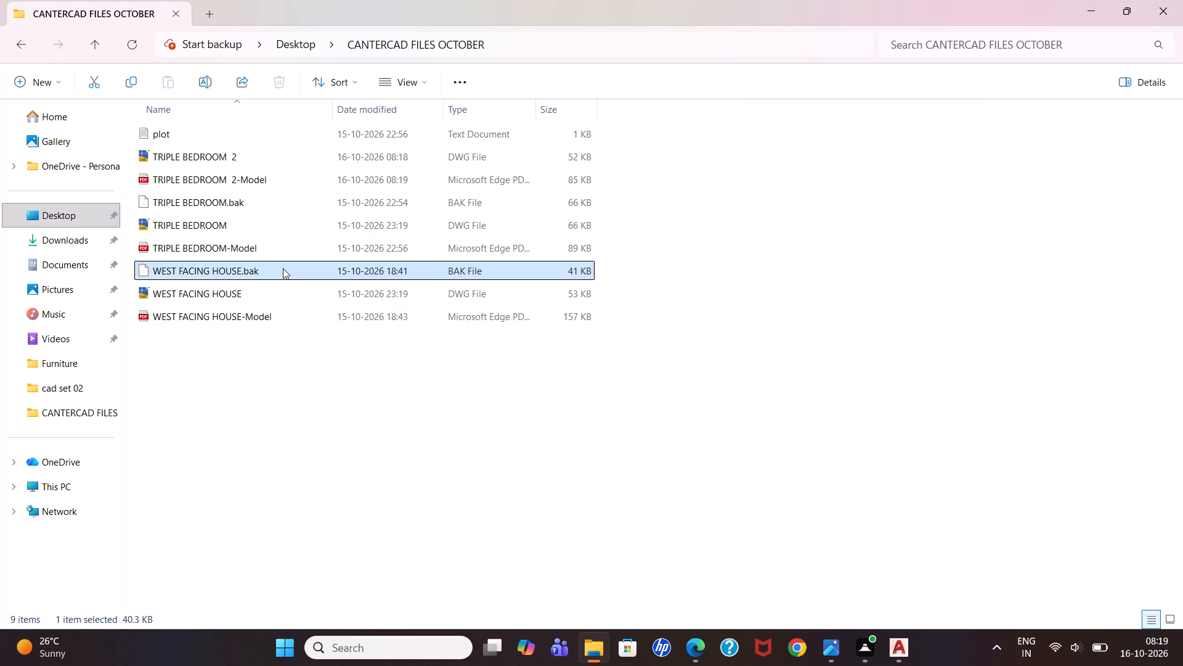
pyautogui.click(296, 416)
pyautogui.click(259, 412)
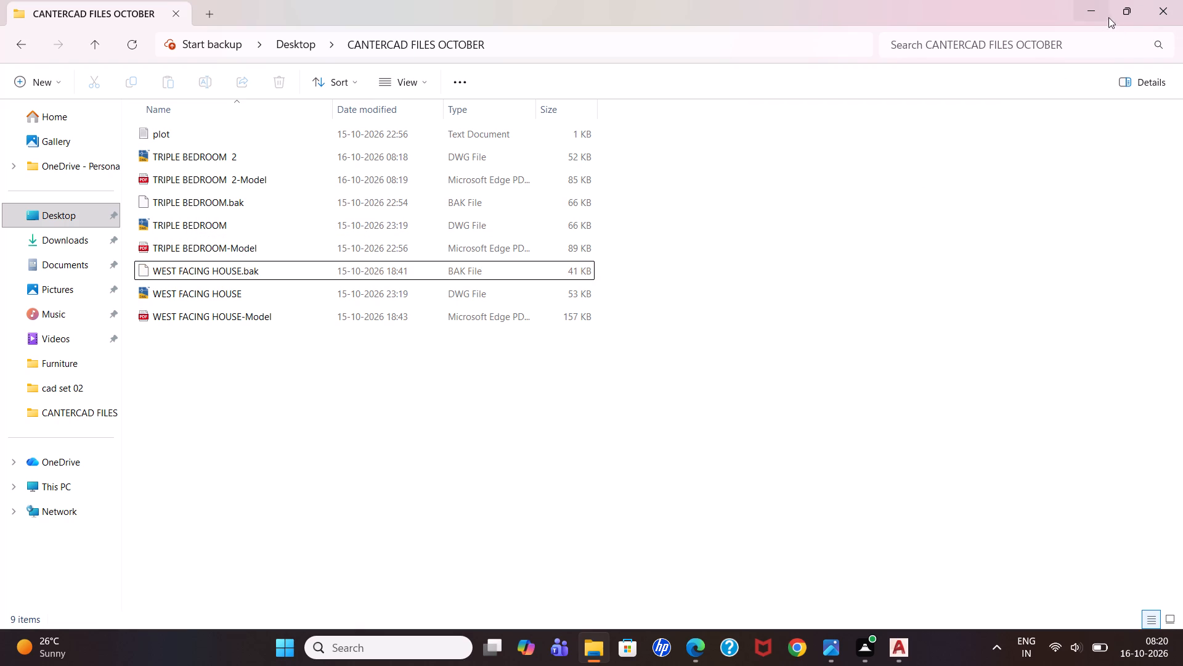
# Close the File Explorer window and dismiss the plot job notification in AutoCAD.
pyautogui.click(1160, 13)
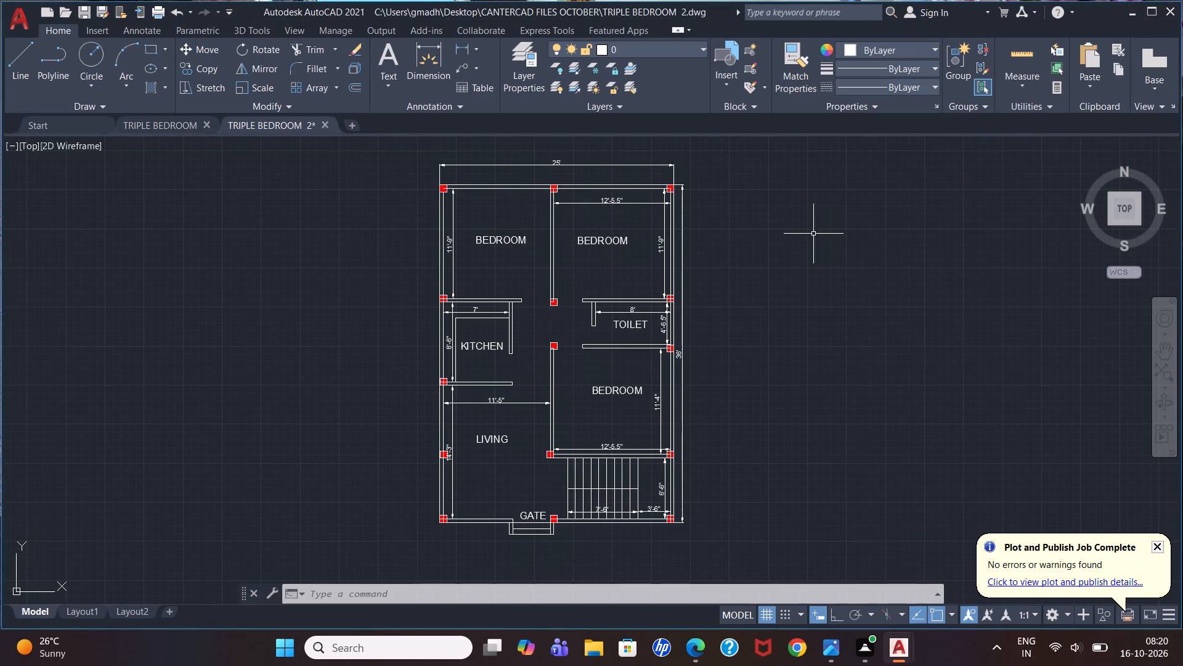
pyautogui.click(1154, 544)
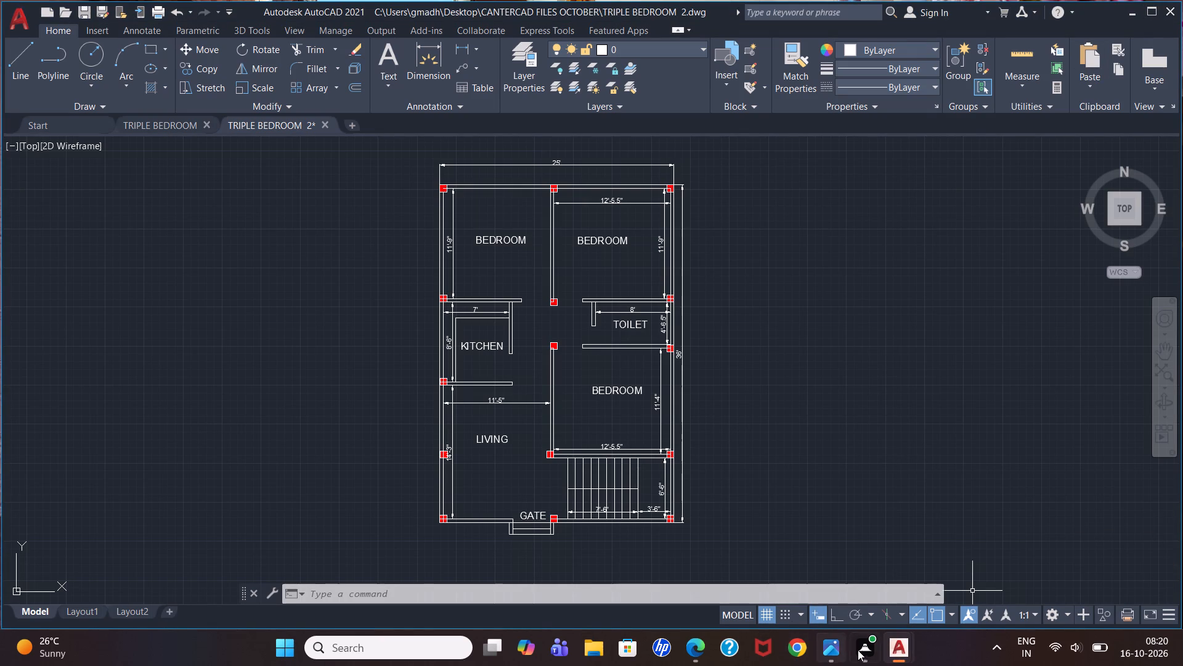